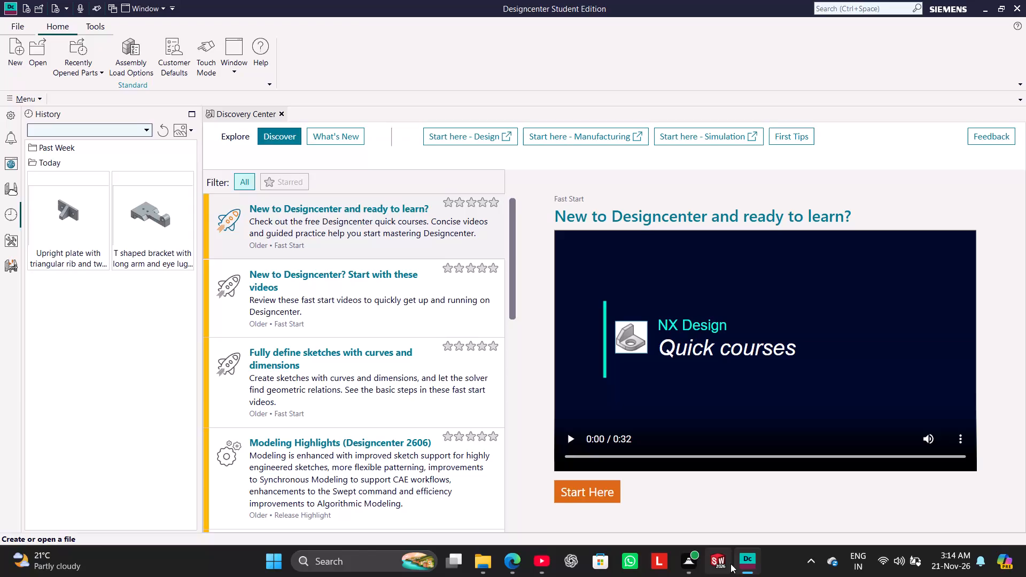
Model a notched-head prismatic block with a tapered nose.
In File Explorer, copy the name of the folder "Pointed nose block with notched head and cross hole - Run 13".
left_click(737, 560)
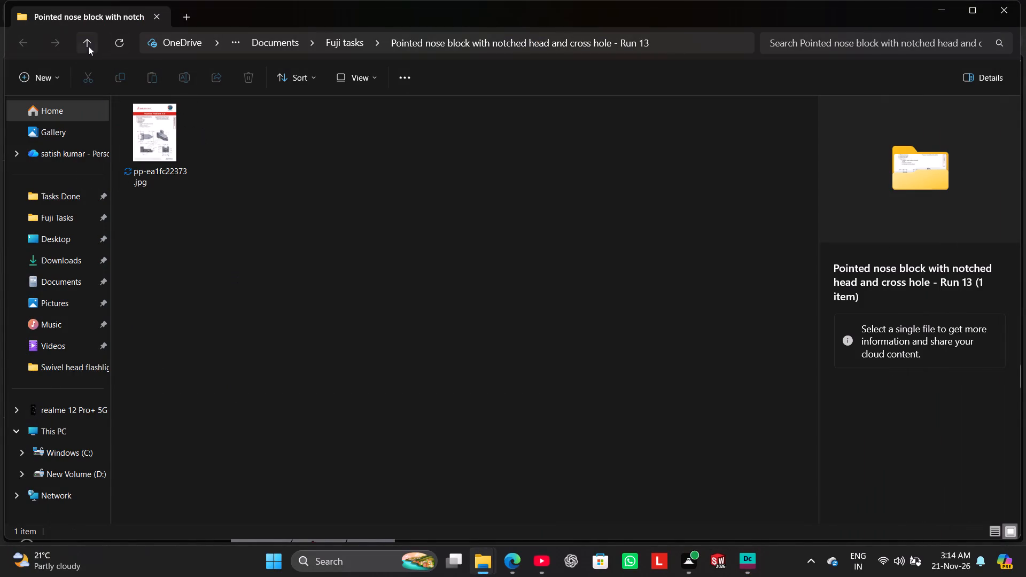
left_click(87, 46)
left_click(154, 143)
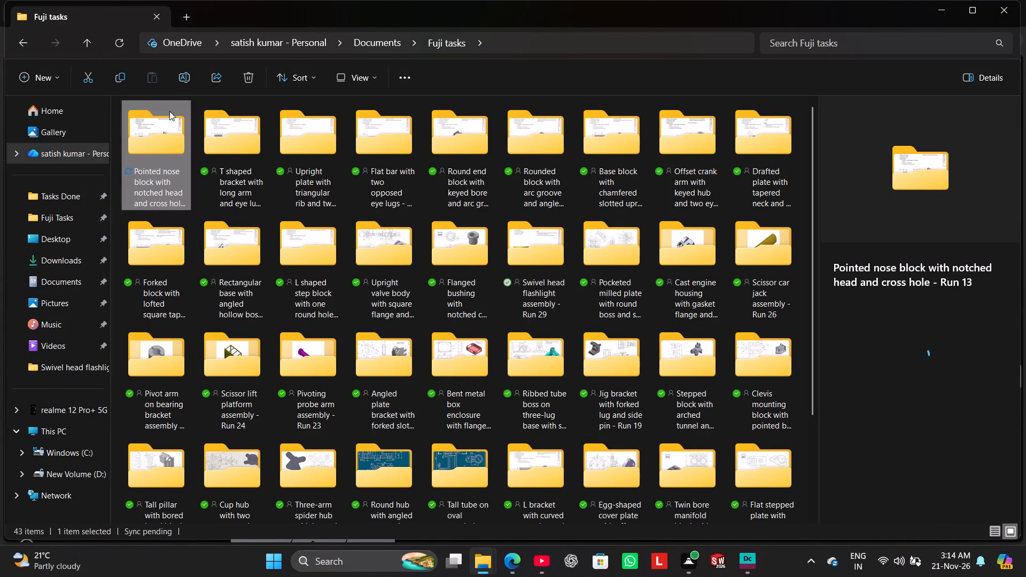
left_click(179, 75)
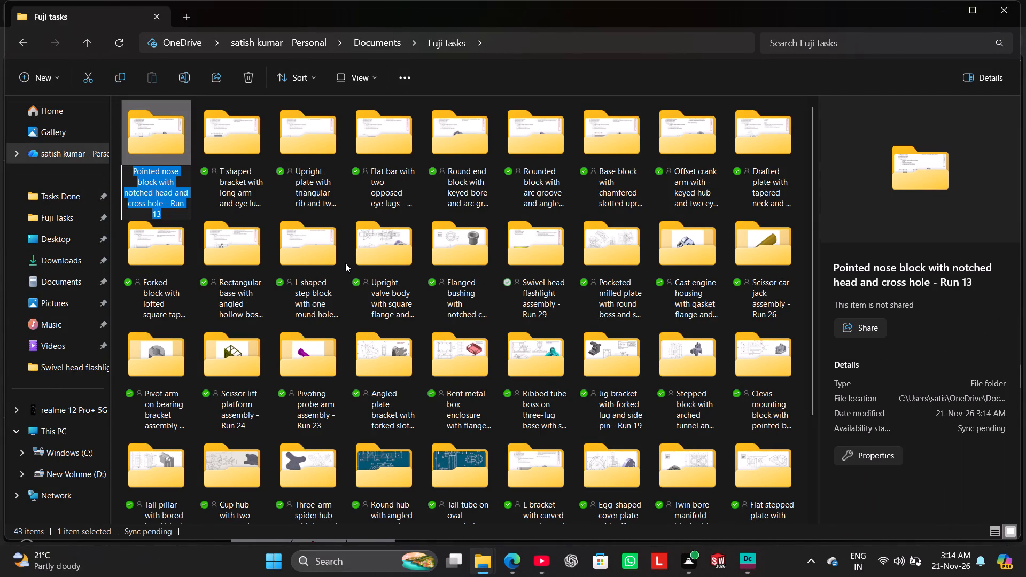
key("ctrl+c")
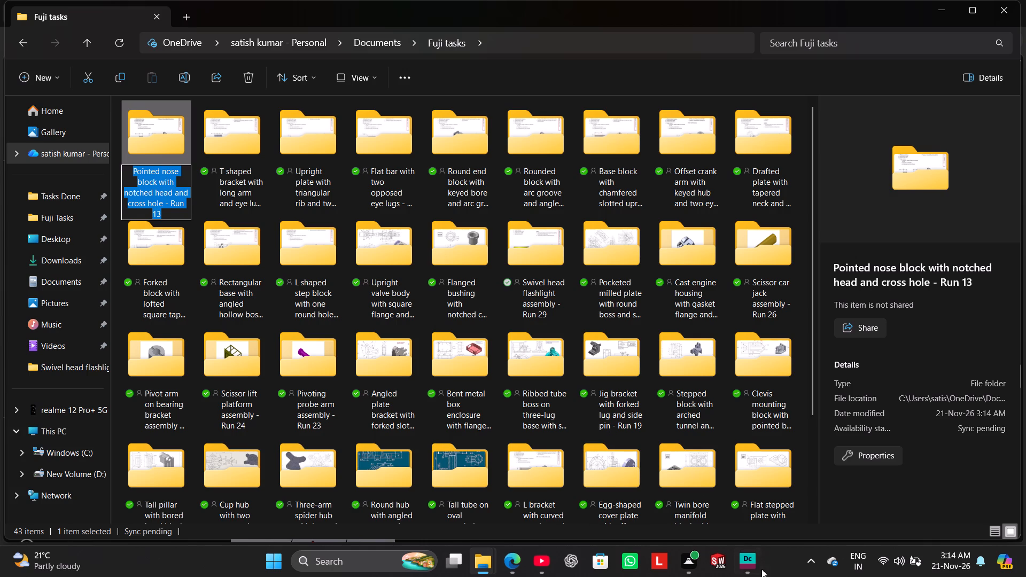
In Designcenter, create a new millimetre Model part named "Pointed nose block with notched head and cross hole", without the run suffix.
left_click(749, 561)
left_click(14, 46)
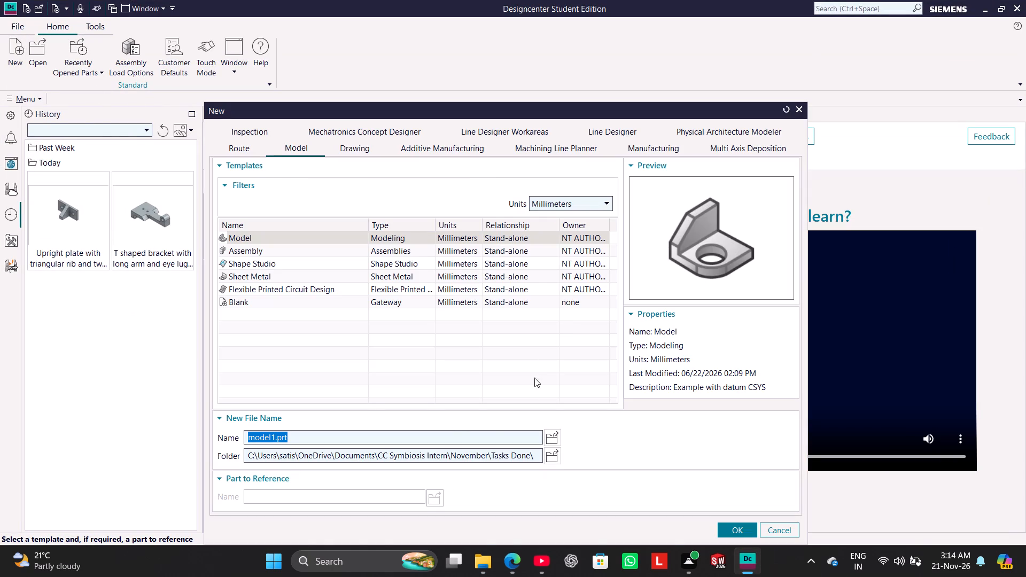
key("ctrl+v")
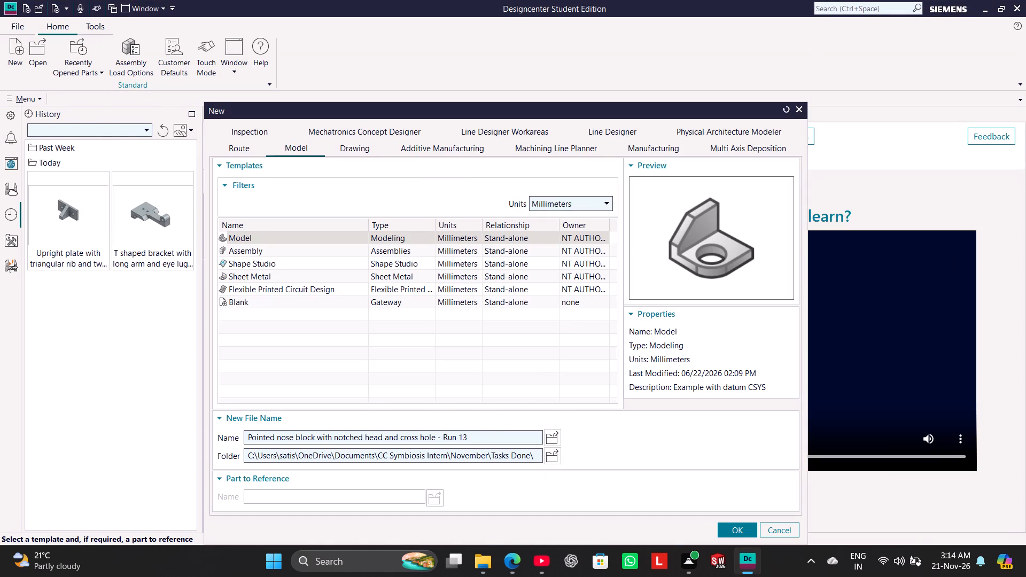
key("BackSpace")
key("BackSpace")
key("BackSpace")
key("BackSpace")
key("BackSpace")
key("BackSpace")
key("BackSpace")
key("BackSpace")
key("BackSpace")
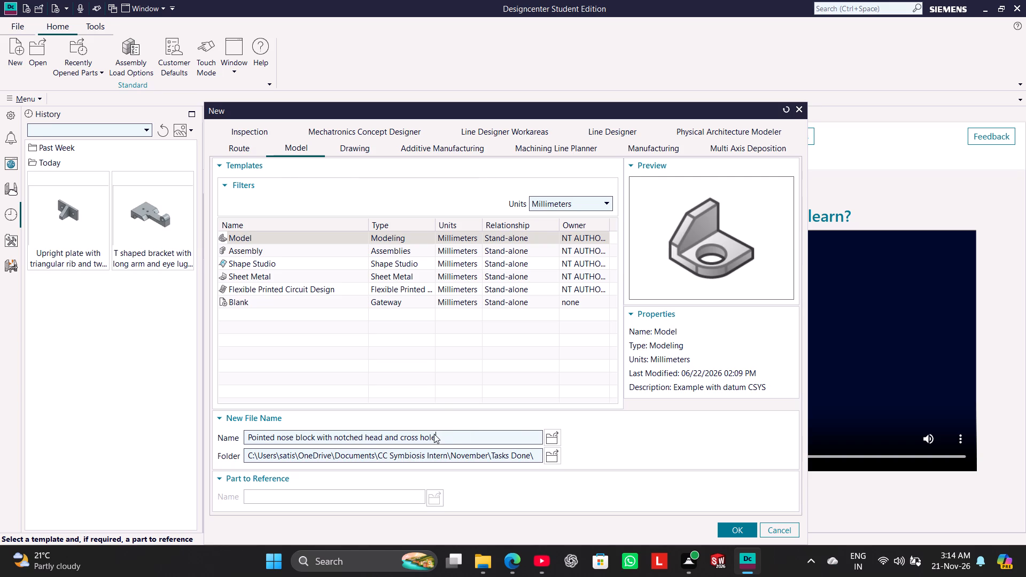
left_click(434, 434)
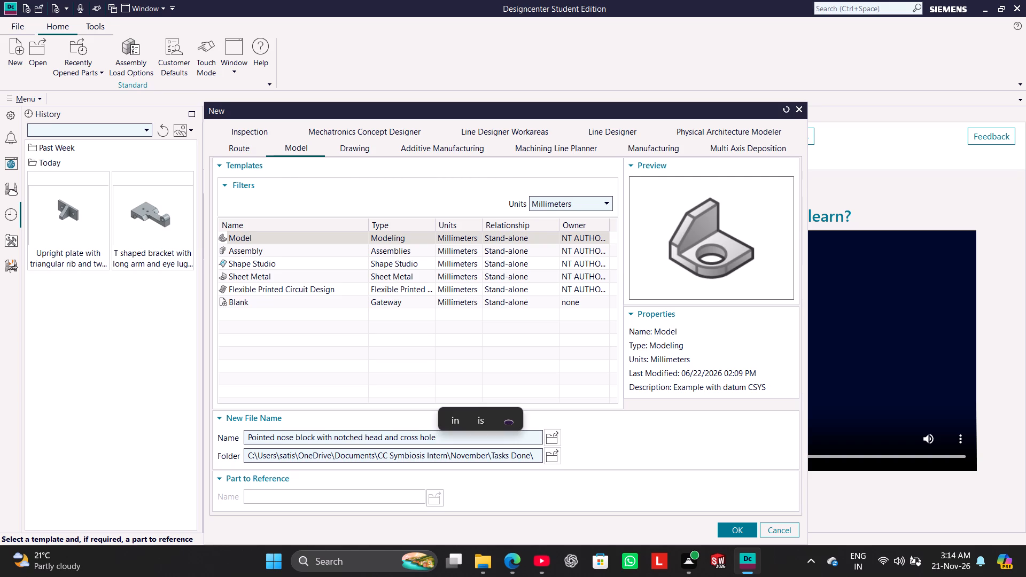
double_click(421, 436)
key("ctrl+c")
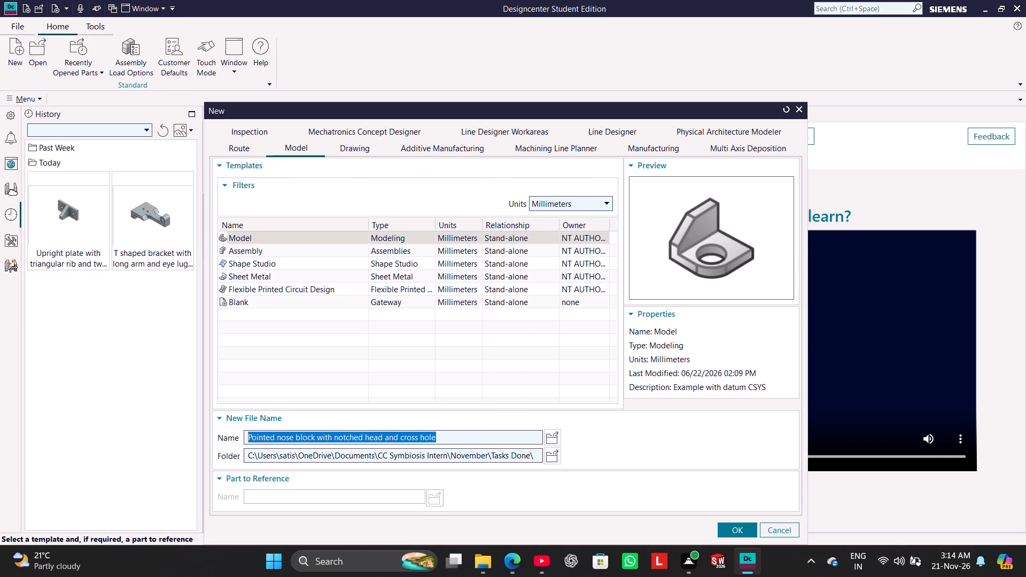
left_click(725, 526)
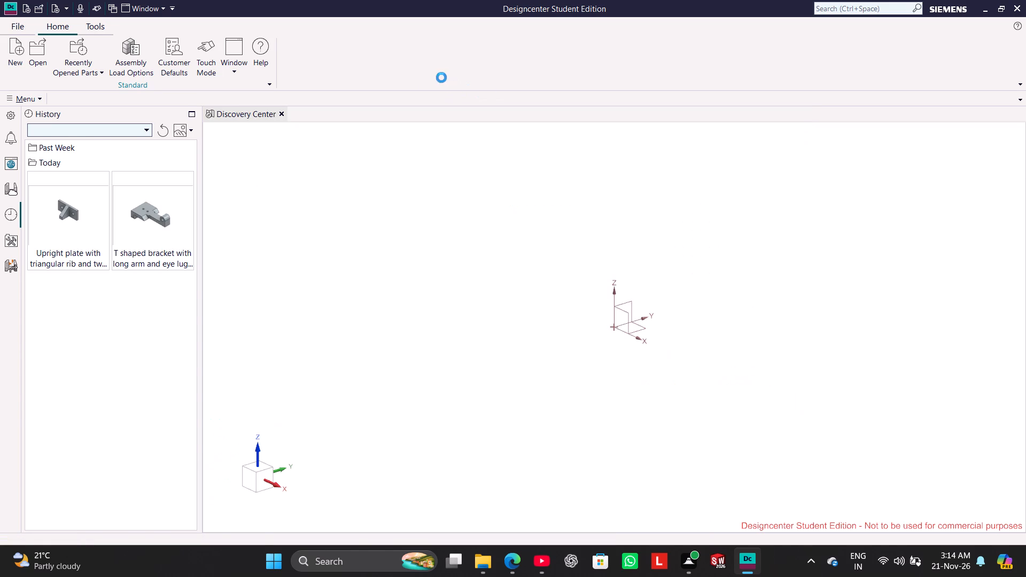
Start recording a C# journal named "Pointed nose block with notched head and cross hole" in the Tasks Done folder.
left_click(408, 28)
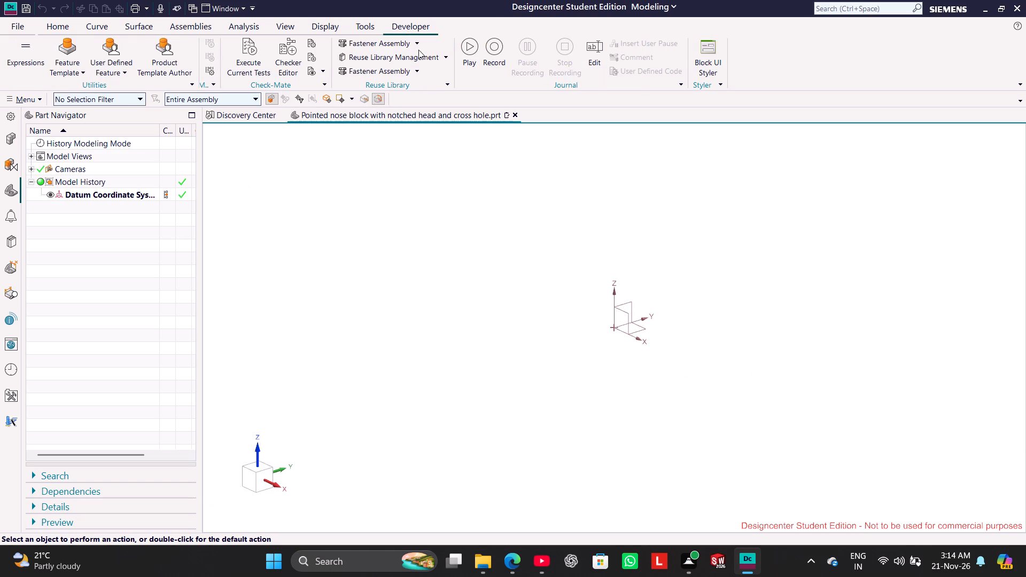
left_click(506, 57)
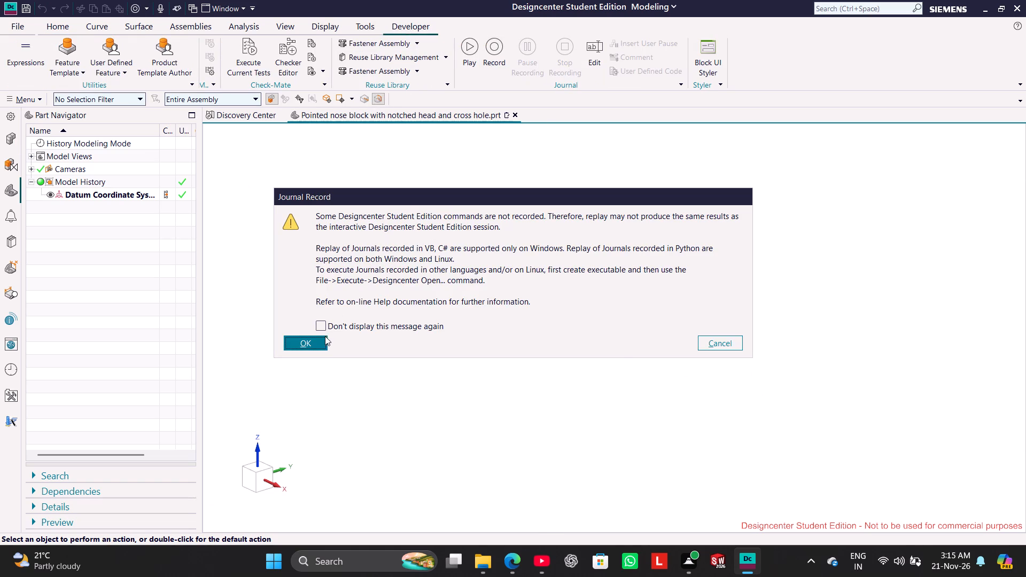
left_click(321, 340)
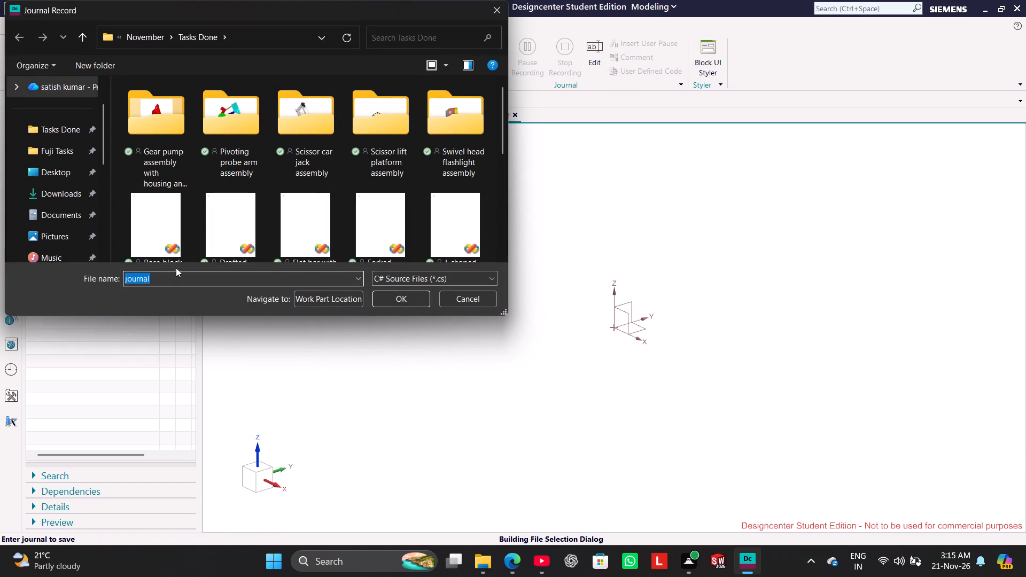
key("ctrl+v")
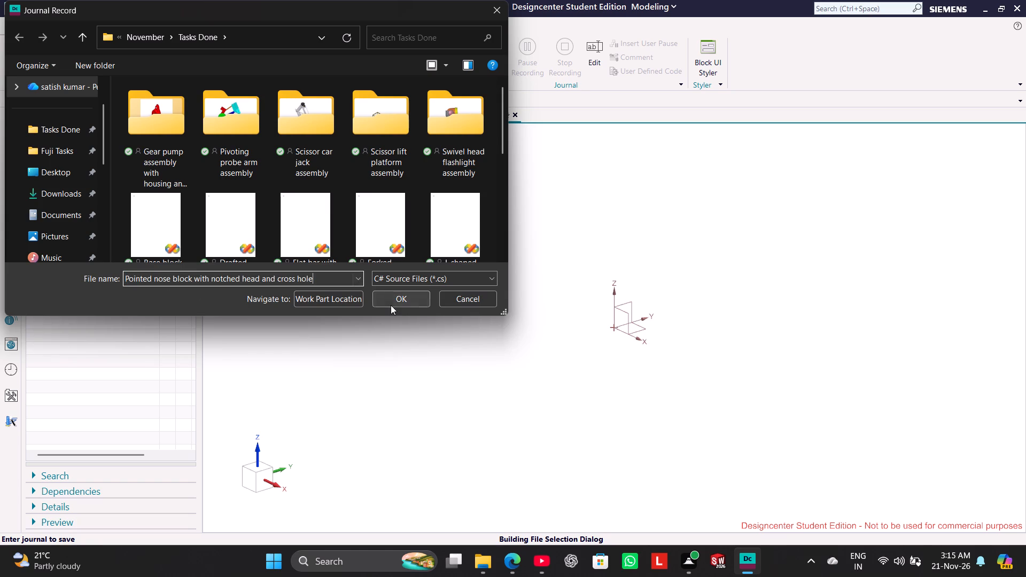
left_click(390, 303)
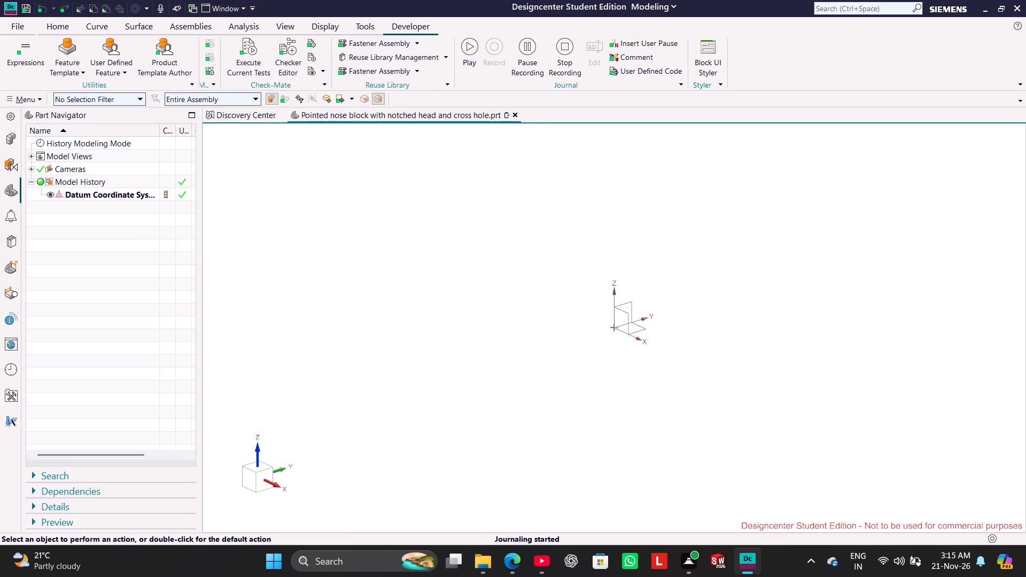
Create a new sketch on the Front plane.
left_click(71, 27)
left_click(59, 45)
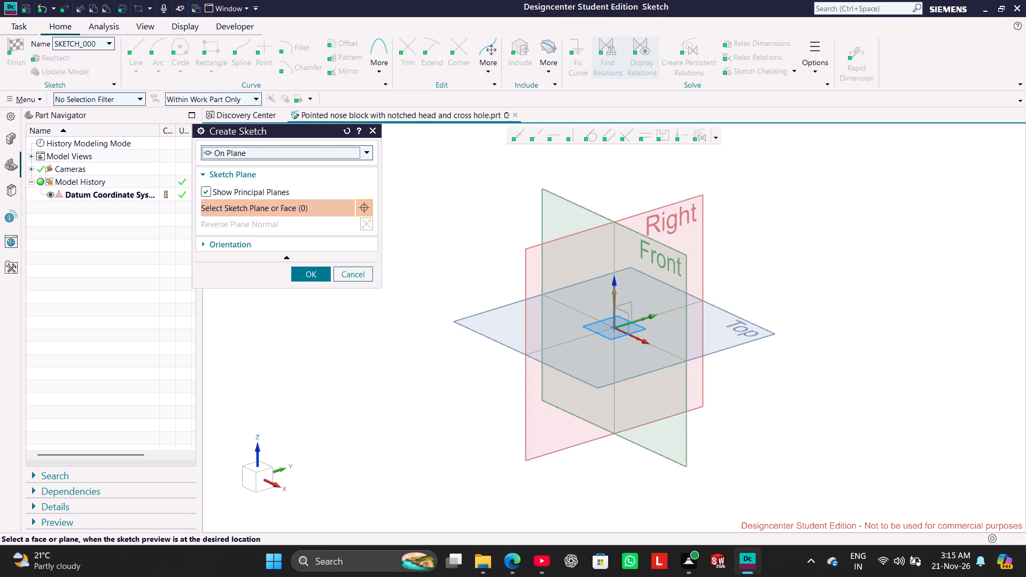
left_click(614, 220)
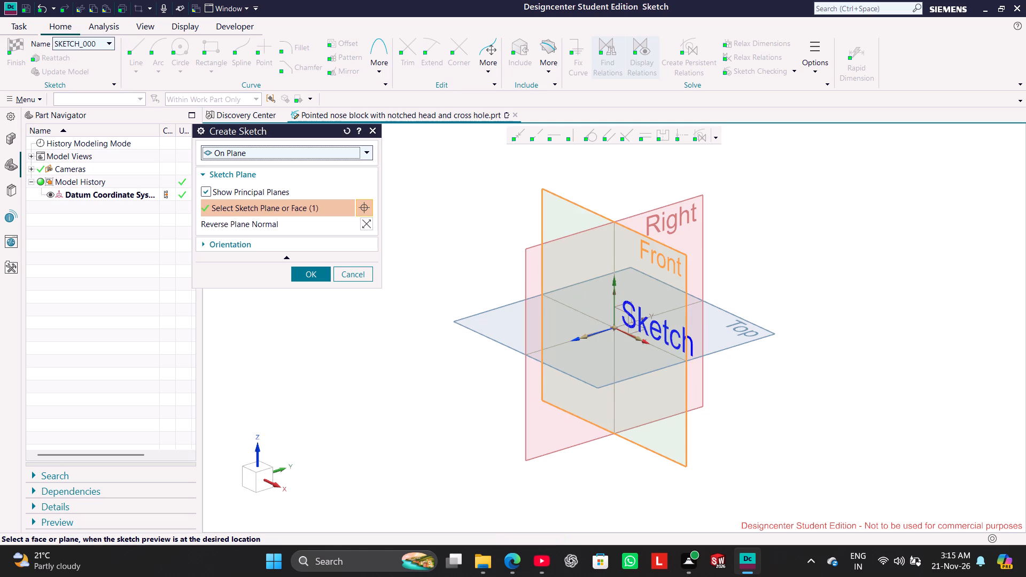
left_click(568, 239)
left_click(305, 272)
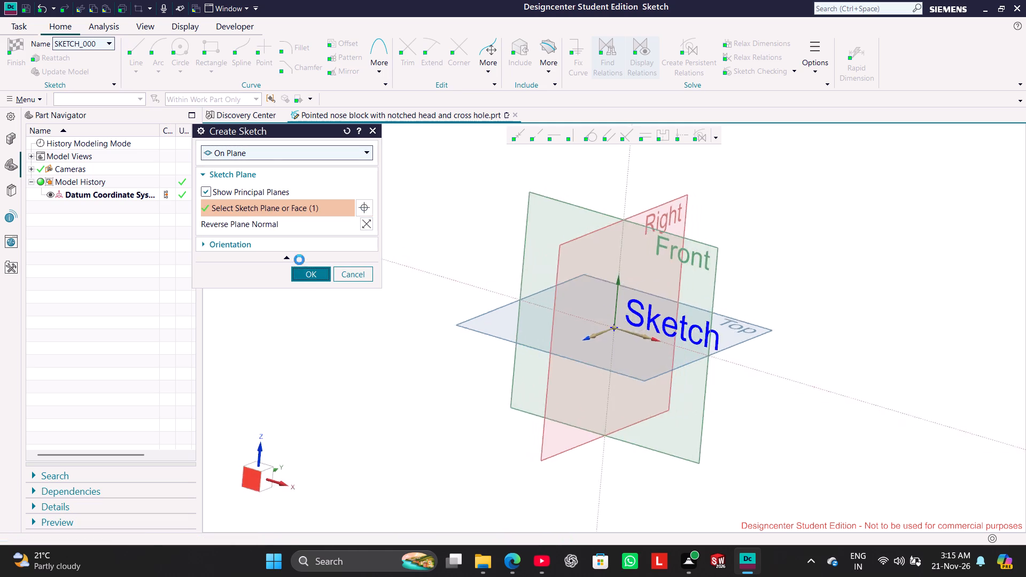
Sketch a rectangle about 503 by 206 mm resting on the horizontal axis and a 120 by 130 mm rectangle below its right end.
left_click(206, 44)
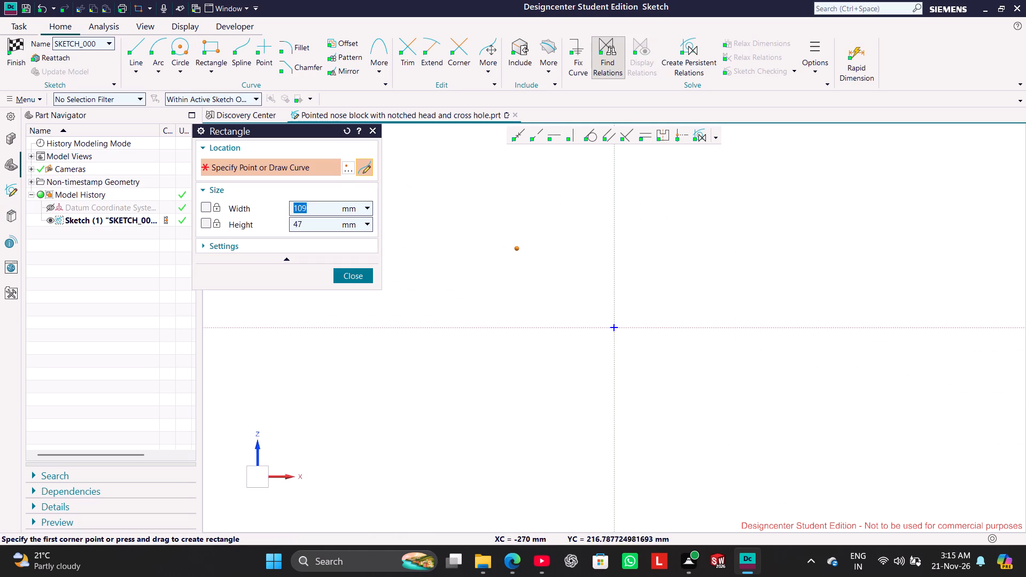
left_click(522, 253)
left_click(702, 338)
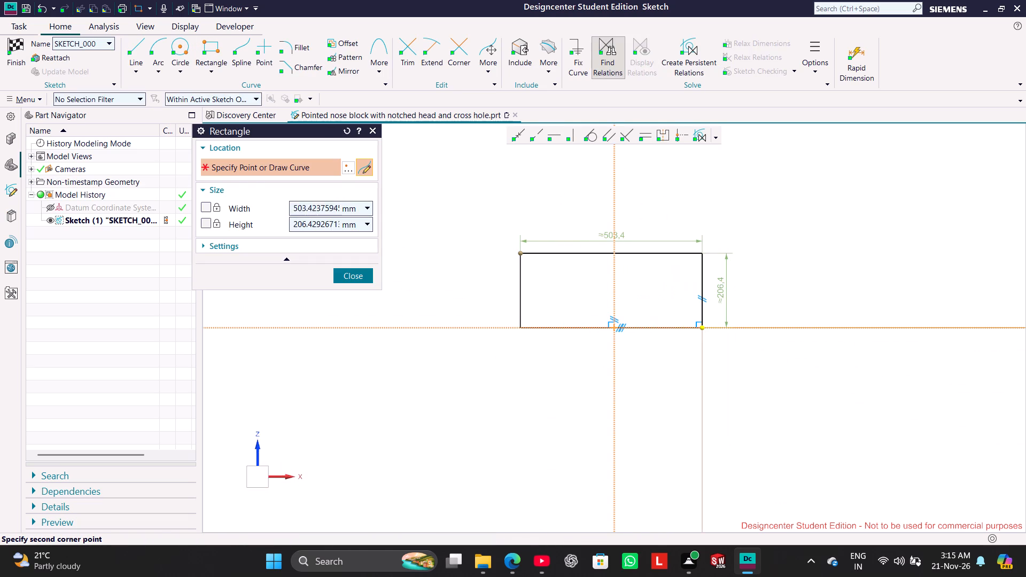
left_click(669, 399)
right_click(669, 396)
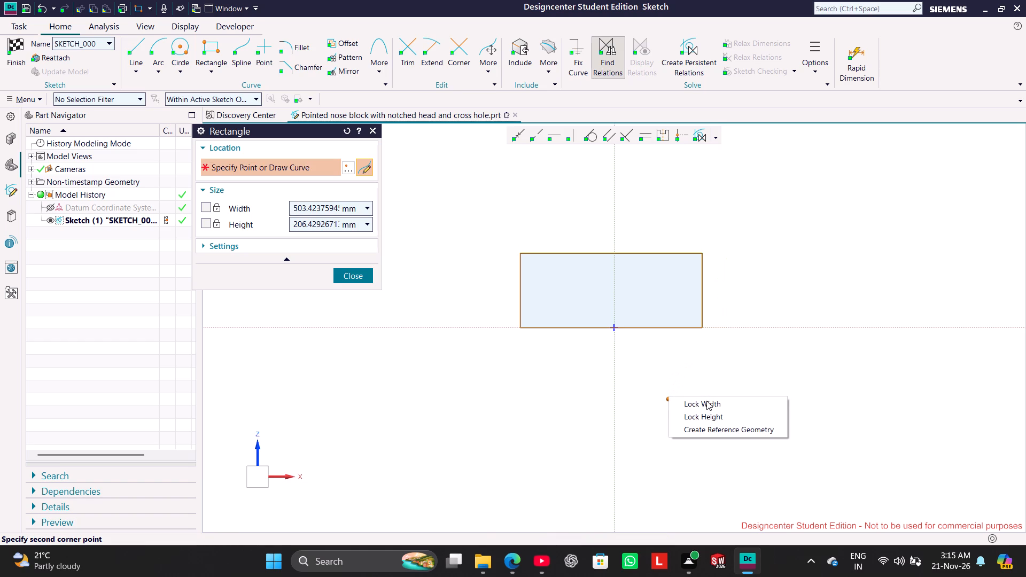
left_click(703, 372)
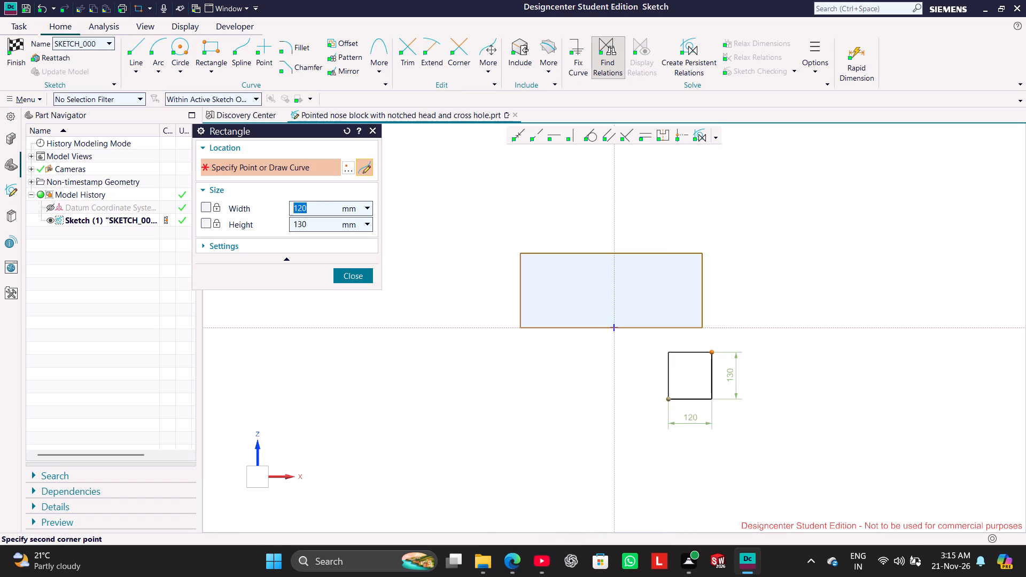
left_click(712, 350)
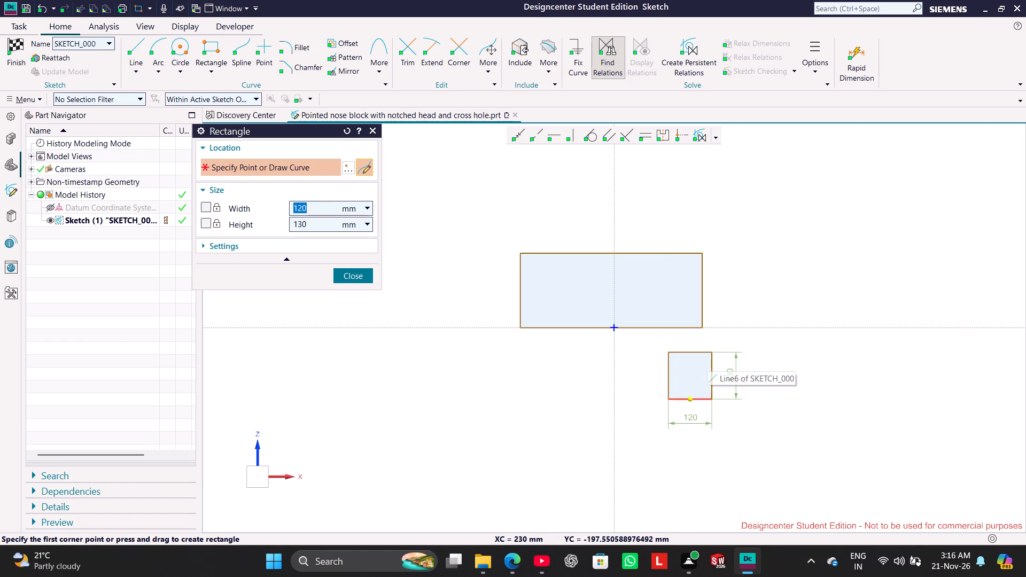
Sketch a 100 mm wide, 170 mm high rectangle just to the right of the large rectangle.
left_click(721, 336)
right_click_drag(735, 315, 849, 223)
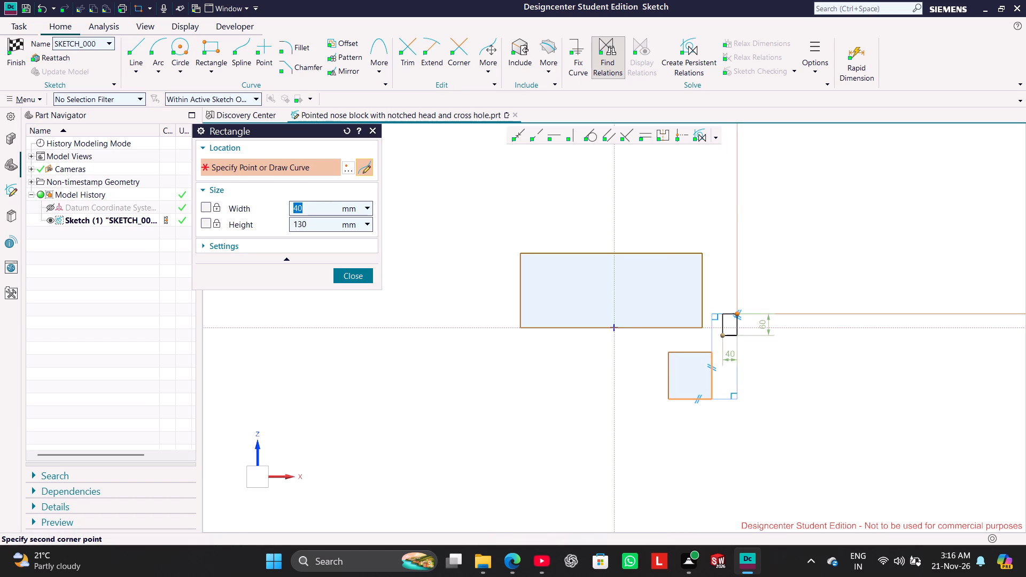
right_click_drag(849, 223, 854, 219)
left_click(759, 274)
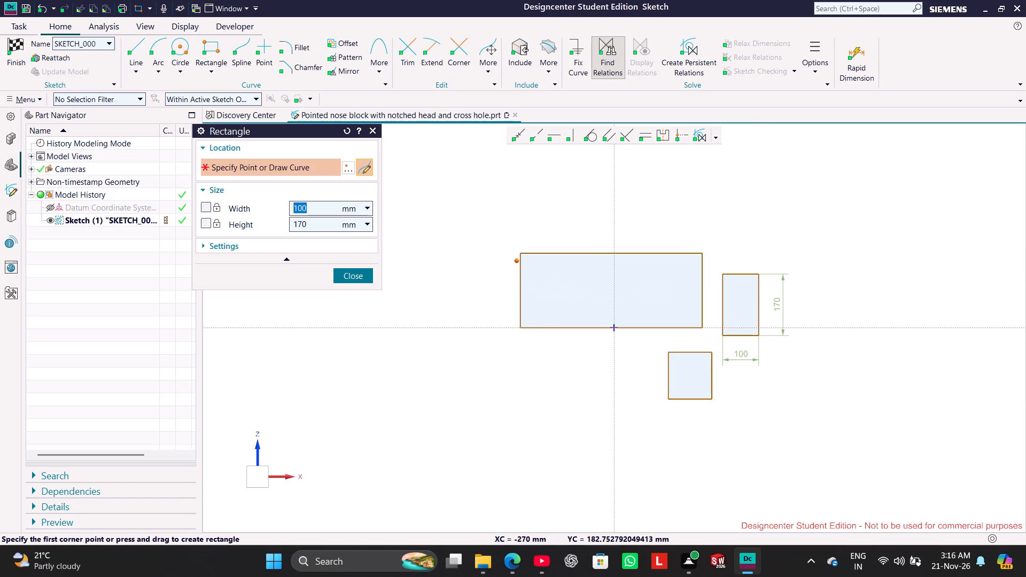
Sketch two overlapping rectangles, about 530 by 404 mm and 660 by 346 mm, using corners aligned with the existing rectangles.
left_click(523, 252)
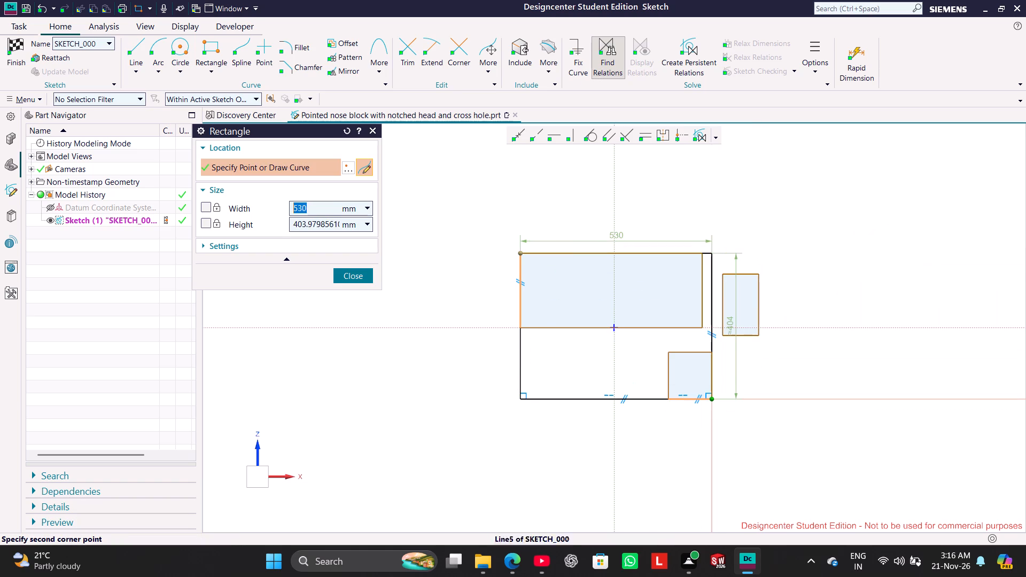
left_click(713, 401)
left_click(760, 275)
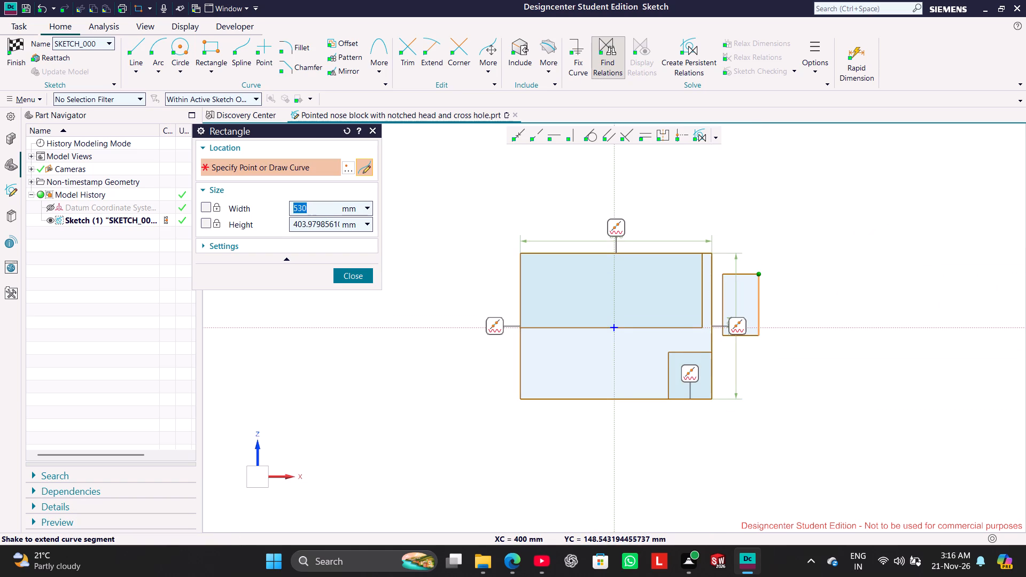
left_click(527, 399)
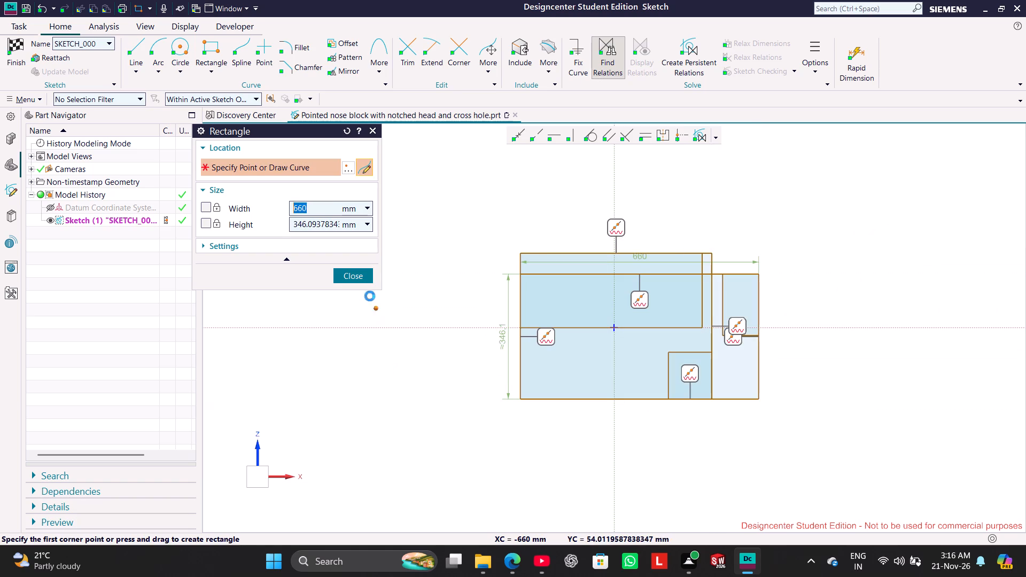
left_click(364, 277)
left_click(408, 385)
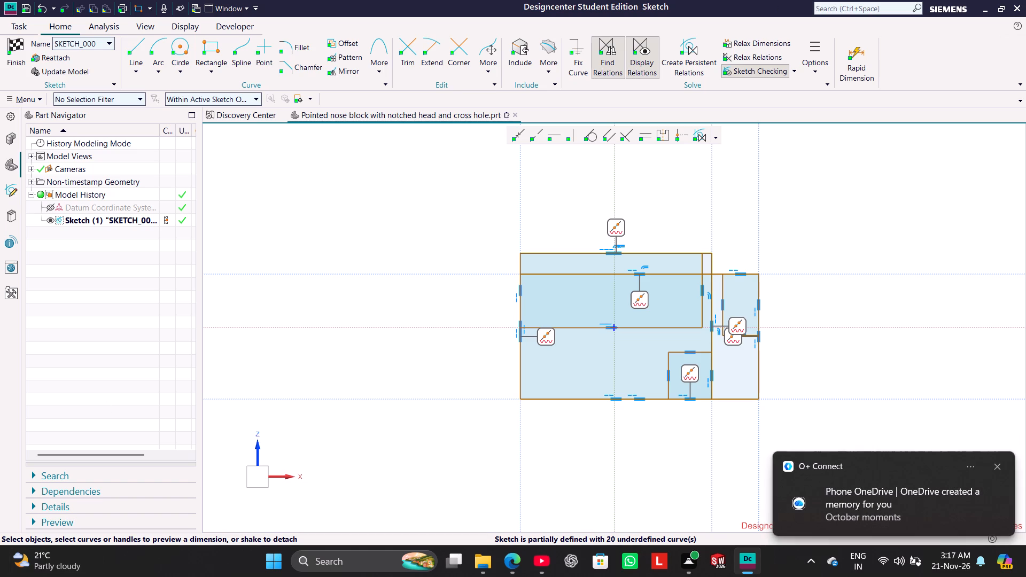
Reshape the widest rectangle by moving its upper-right corner, finishing with its right edge just right of the vertical axis.
left_click(836, 253)
left_click_drag(756, 274, 768, 255)
left_click_drag(766, 265, 795, 229)
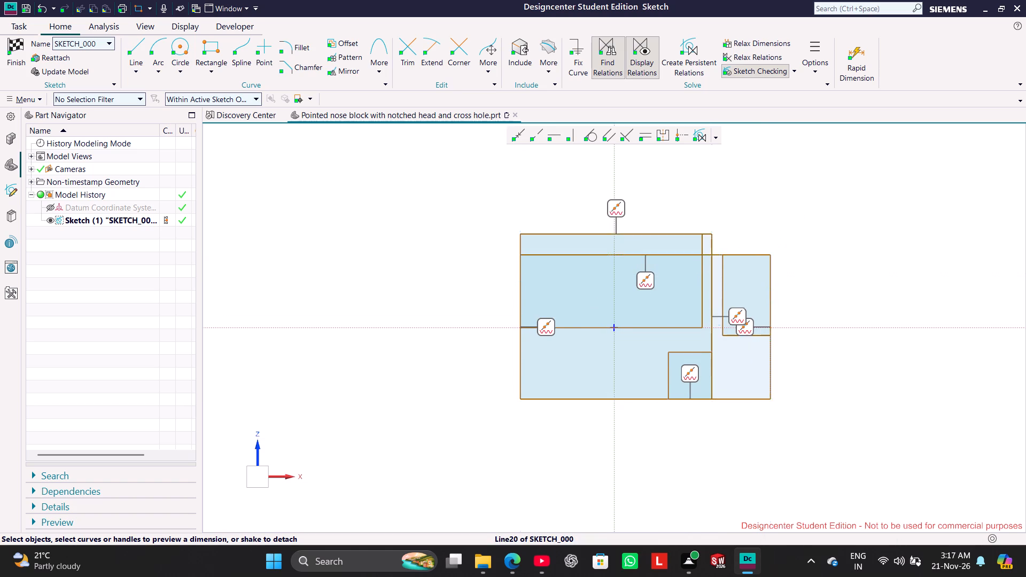
left_click_drag(795, 229, 797, 227)
left_click_drag(795, 217, 764, 292)
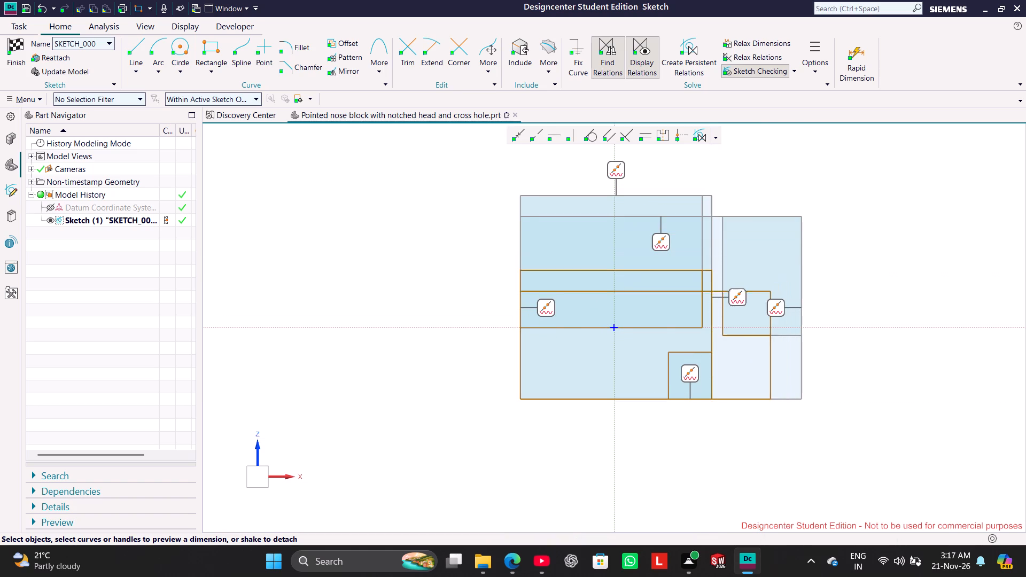
left_click_drag(764, 292, 635, 271)
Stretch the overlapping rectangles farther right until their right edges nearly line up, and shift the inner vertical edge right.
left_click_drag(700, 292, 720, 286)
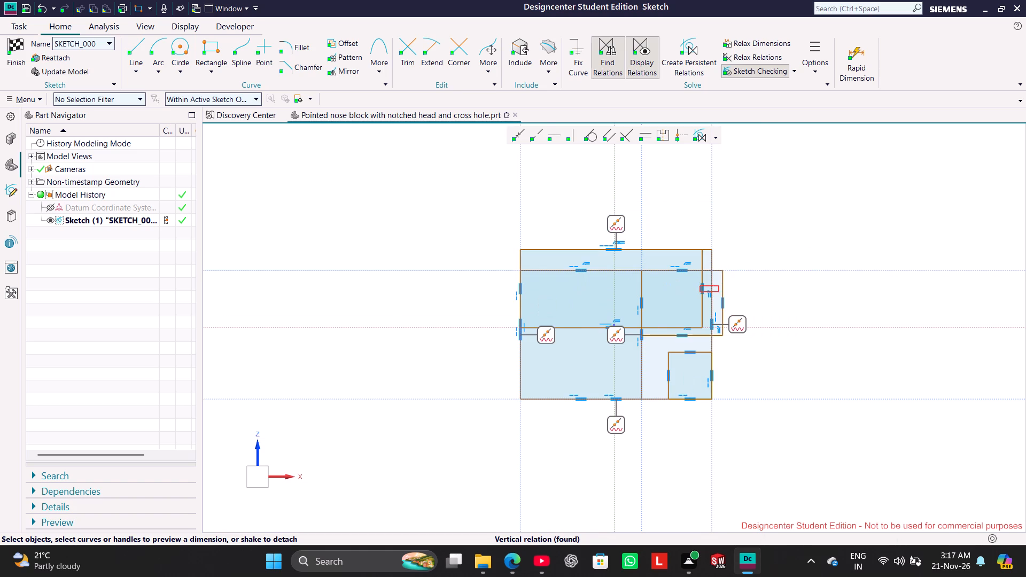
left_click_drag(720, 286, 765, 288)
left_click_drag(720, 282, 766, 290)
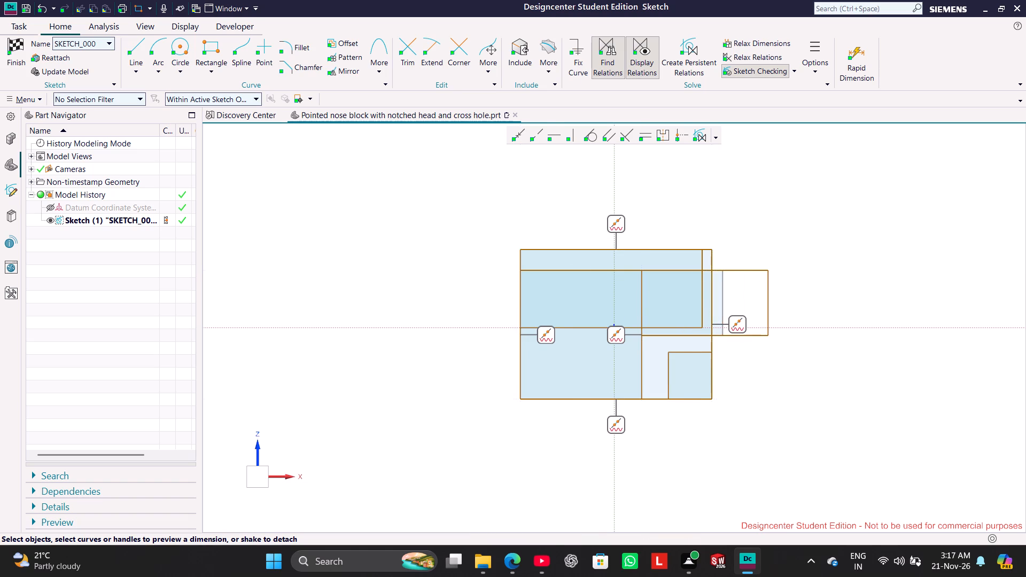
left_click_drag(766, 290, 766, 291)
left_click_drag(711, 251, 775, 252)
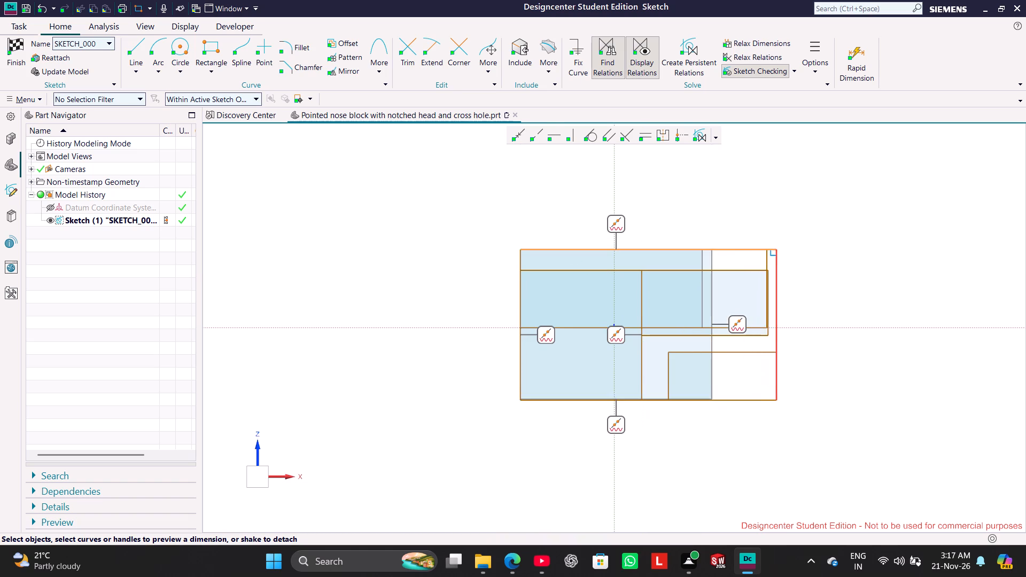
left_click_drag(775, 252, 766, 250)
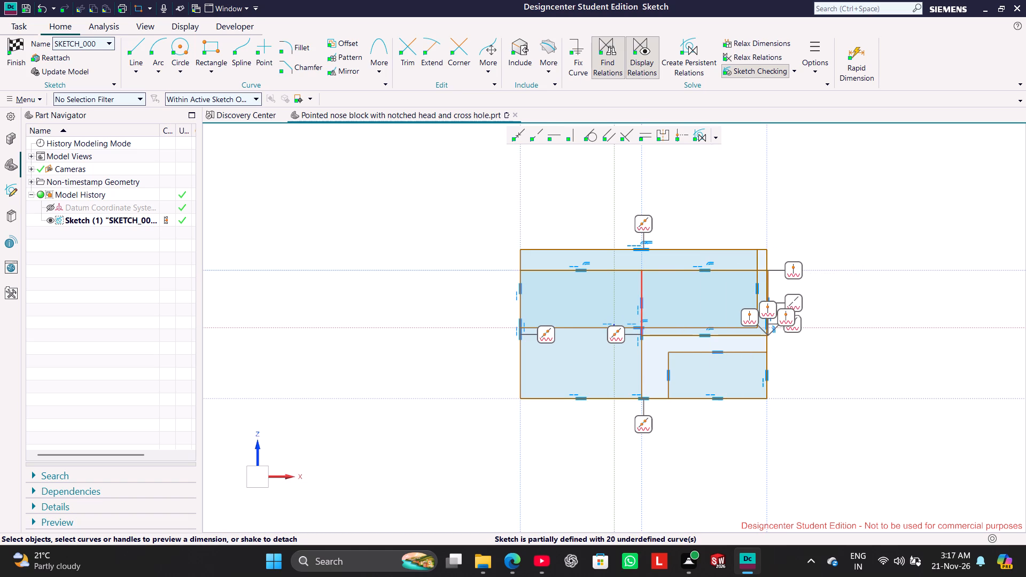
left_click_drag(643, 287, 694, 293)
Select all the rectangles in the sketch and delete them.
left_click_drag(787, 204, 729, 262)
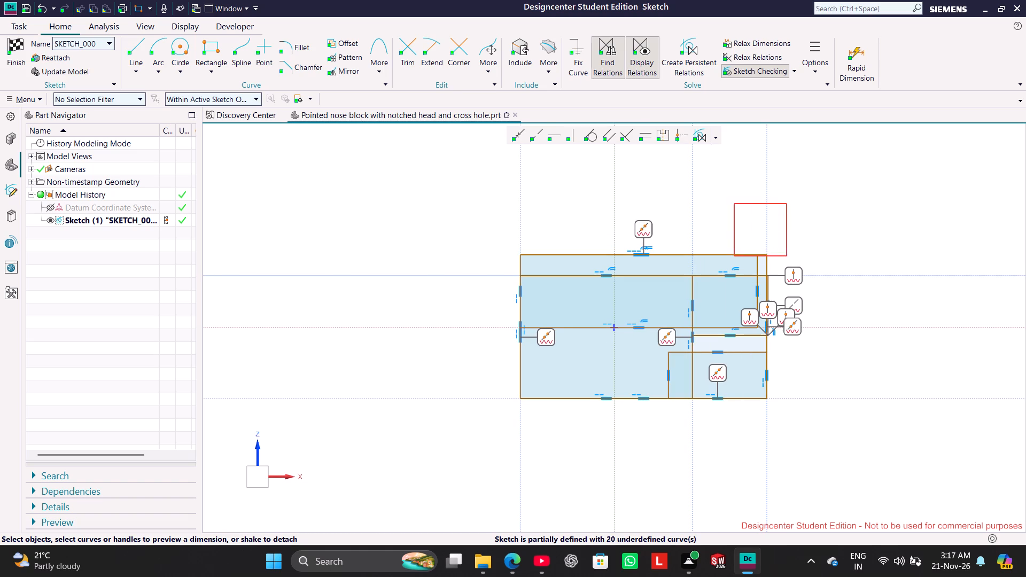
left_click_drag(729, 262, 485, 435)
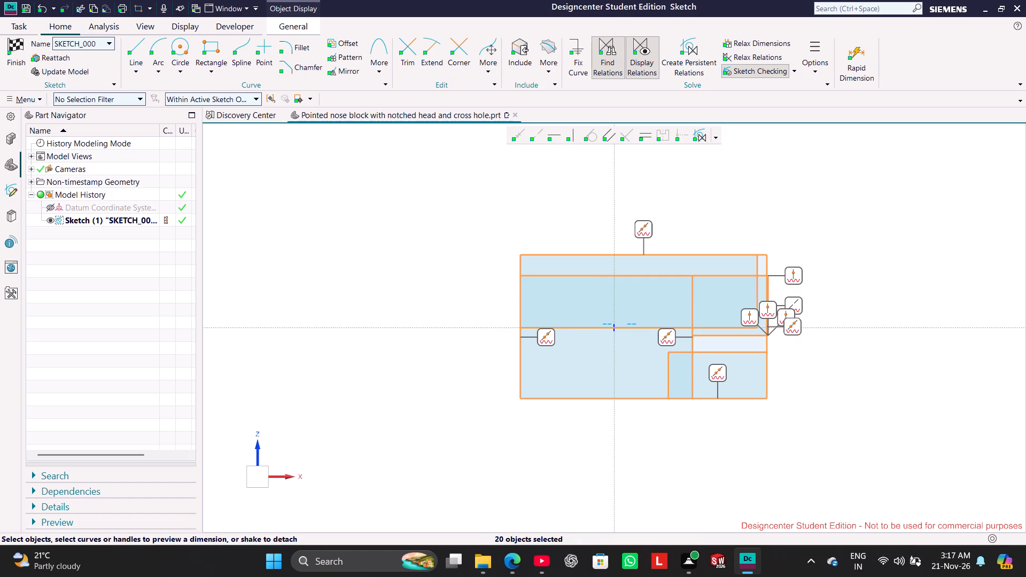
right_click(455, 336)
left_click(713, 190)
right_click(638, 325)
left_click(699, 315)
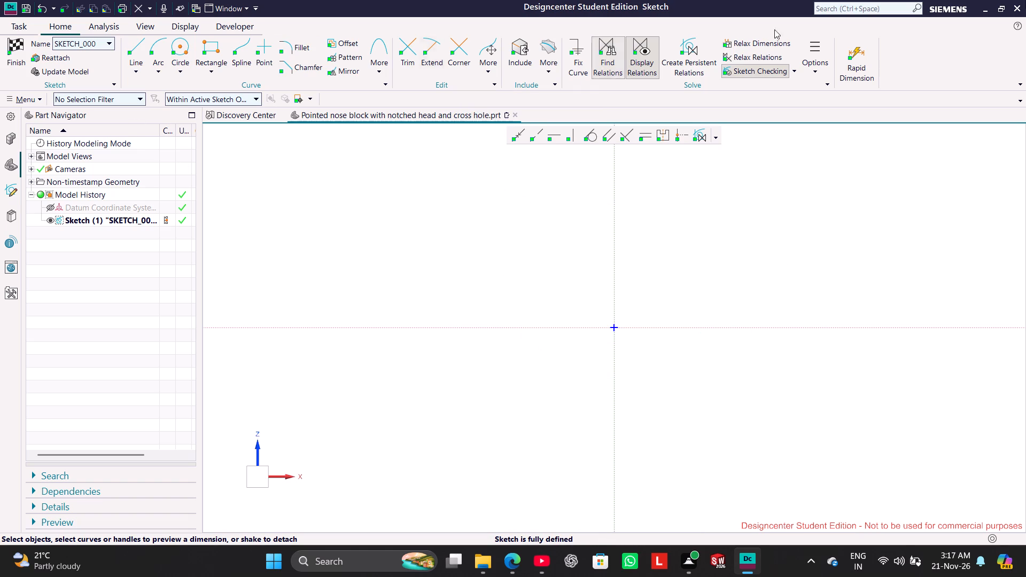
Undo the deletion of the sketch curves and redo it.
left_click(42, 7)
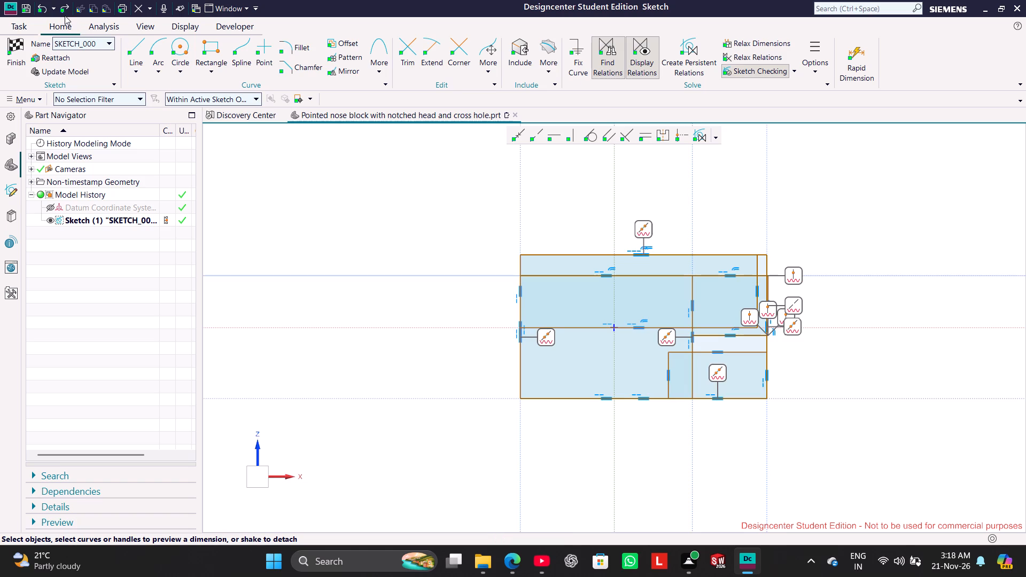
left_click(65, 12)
Finish the emptied sketch and delete it from the model history.
left_click(10, 50)
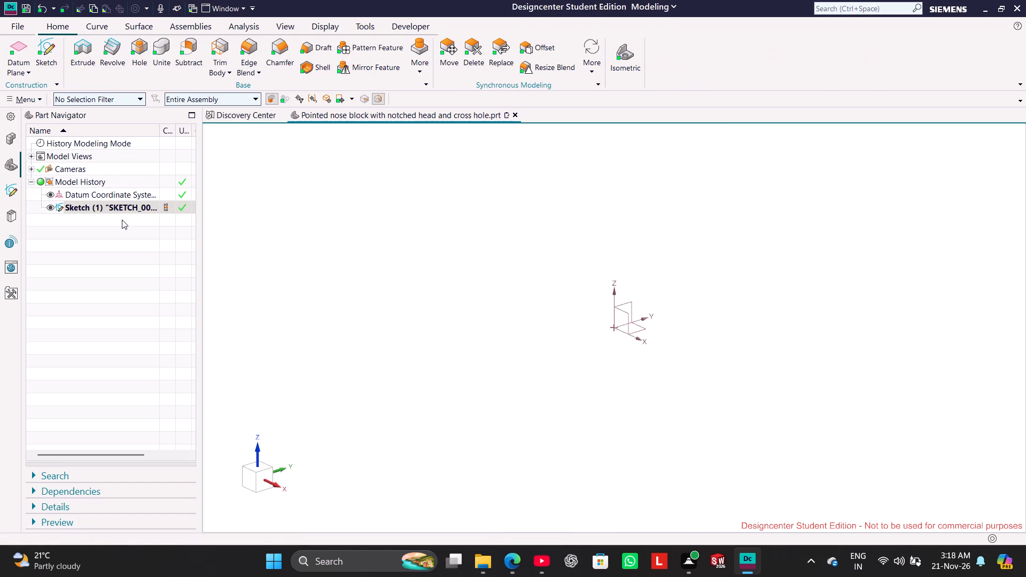
right_click(124, 206)
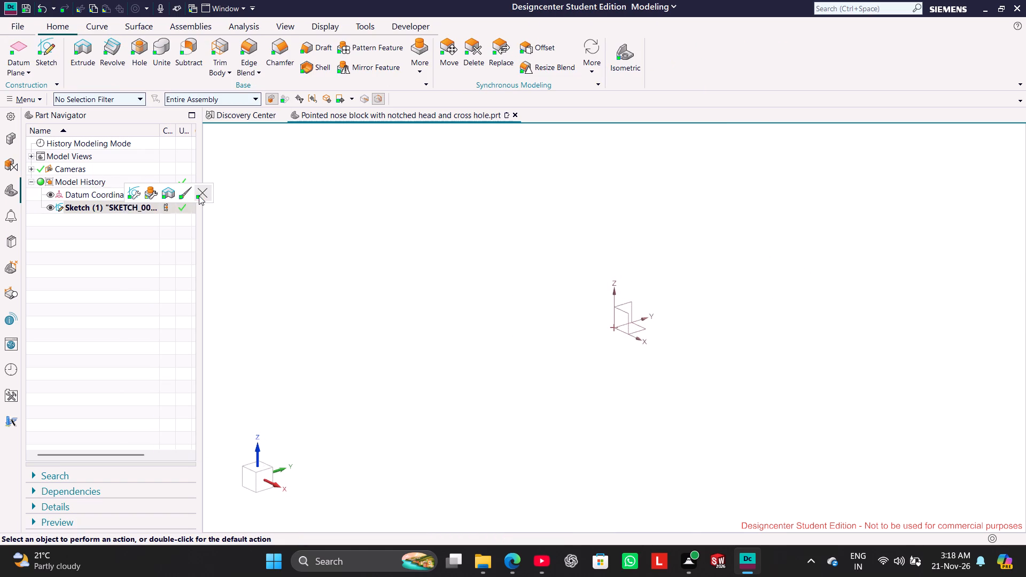
left_click(199, 196)
Start a new sketch on a plane.
left_click(58, 61)
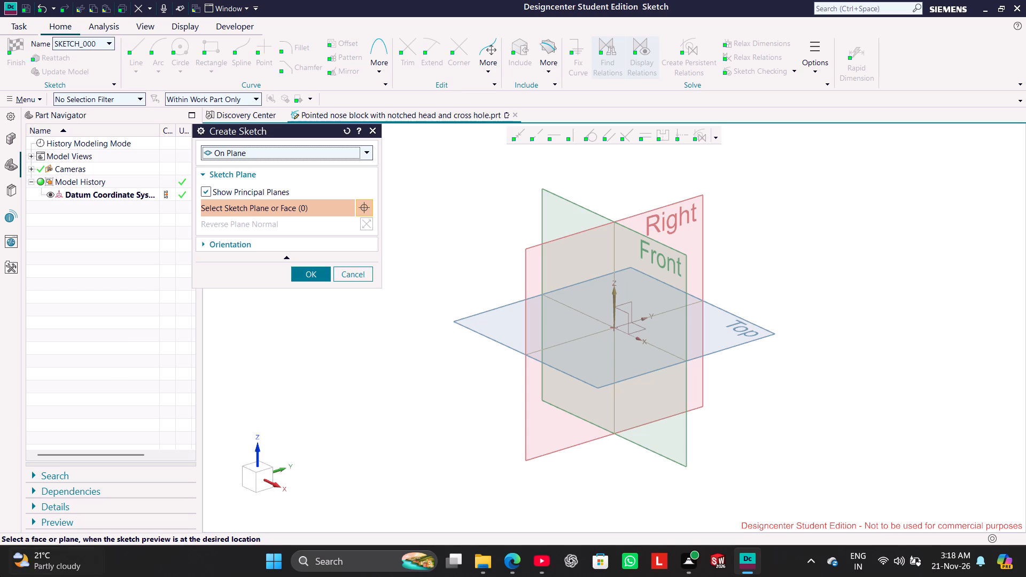
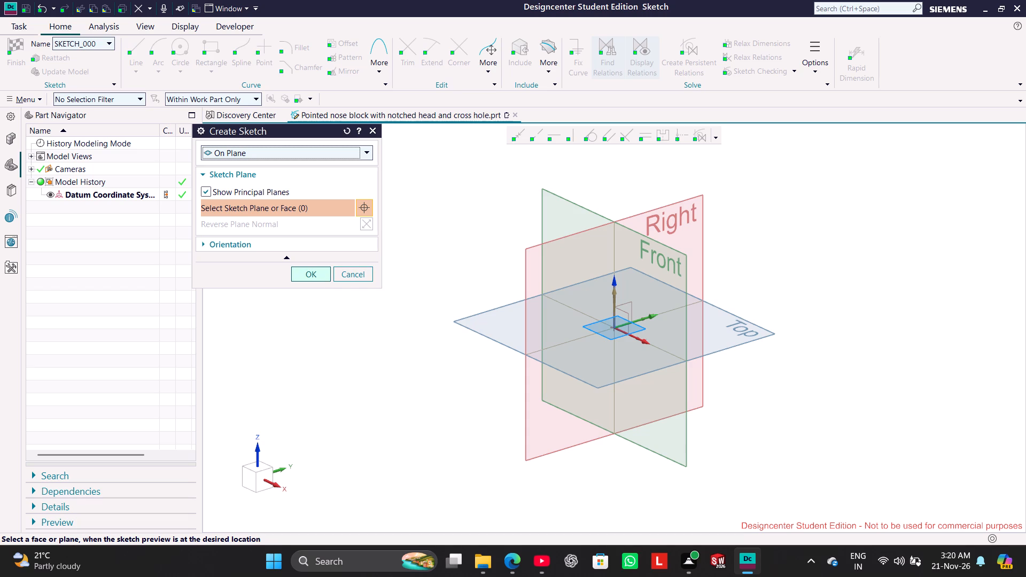
Place the new sketch on the Top datum plane.
left_click(476, 319)
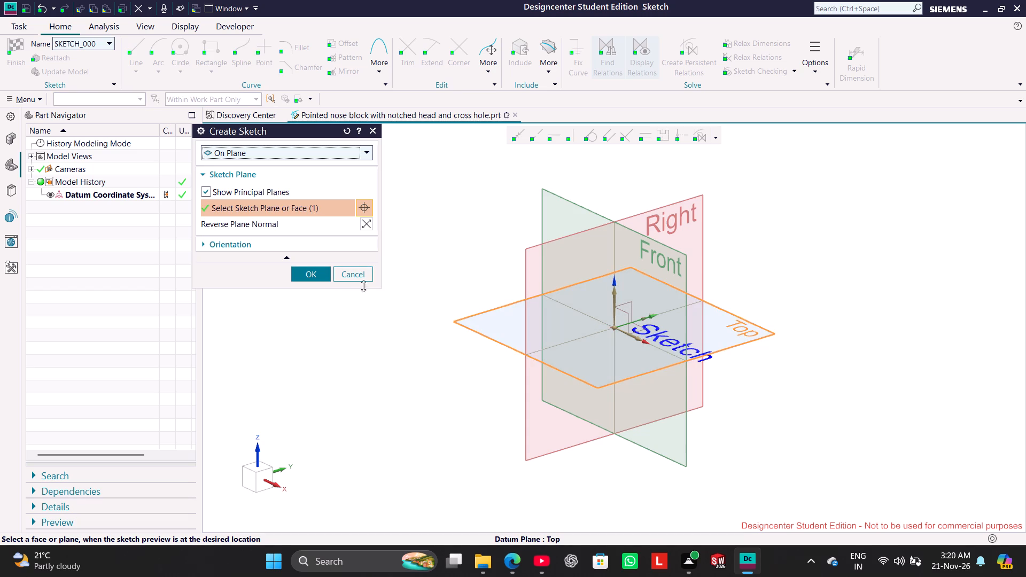
left_click(318, 277)
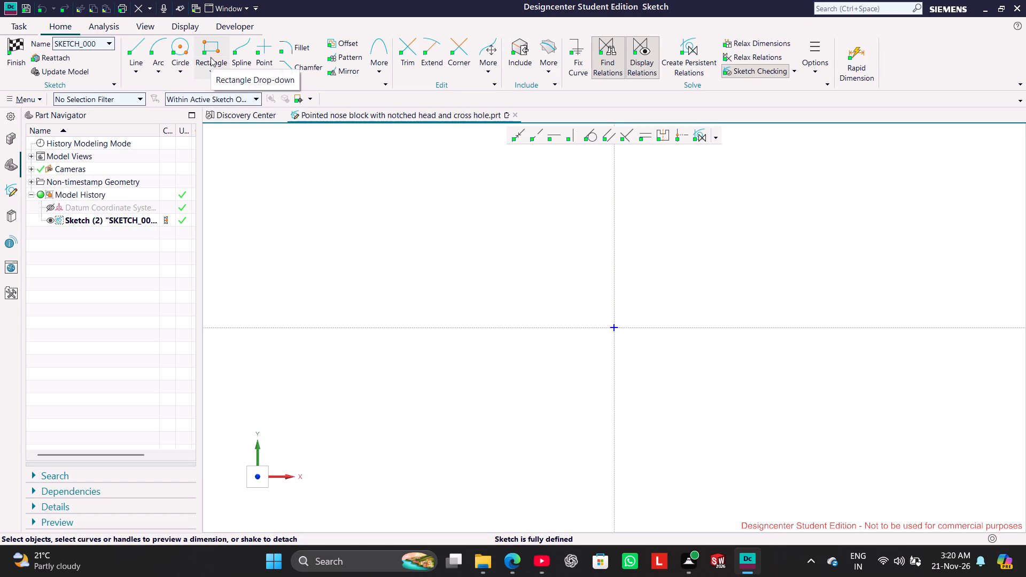
Draw a closed six-line inverted-L profile from the origin, with a bottom edge about 160 mm and a top edge about 350 mm.
left_click(129, 47)
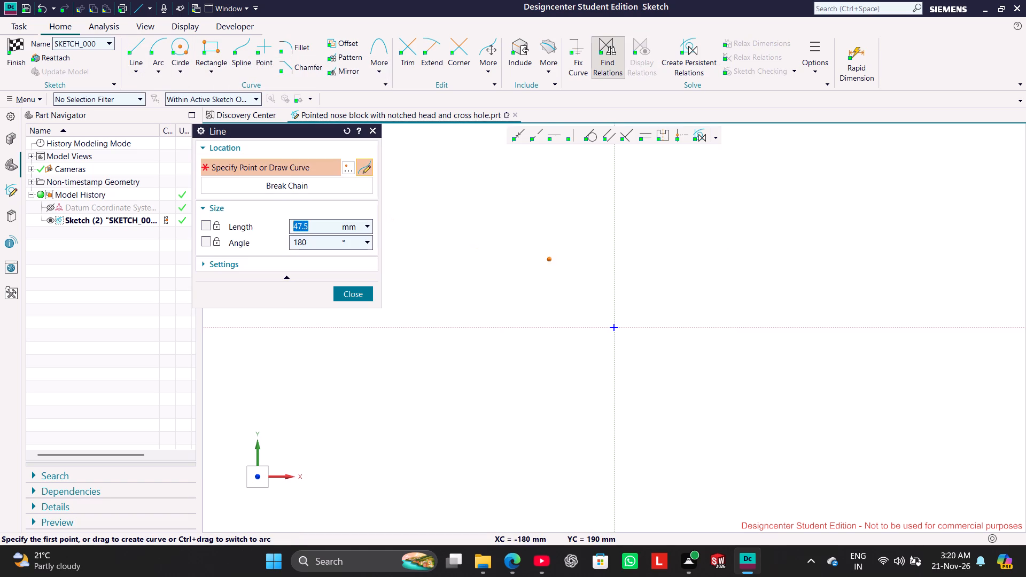
left_click(615, 325)
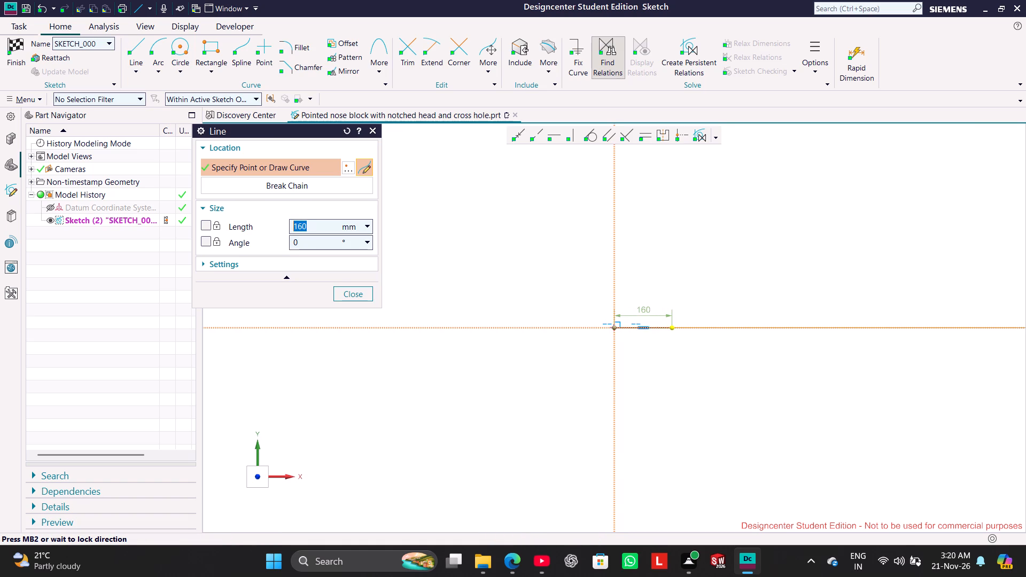
left_click(672, 326)
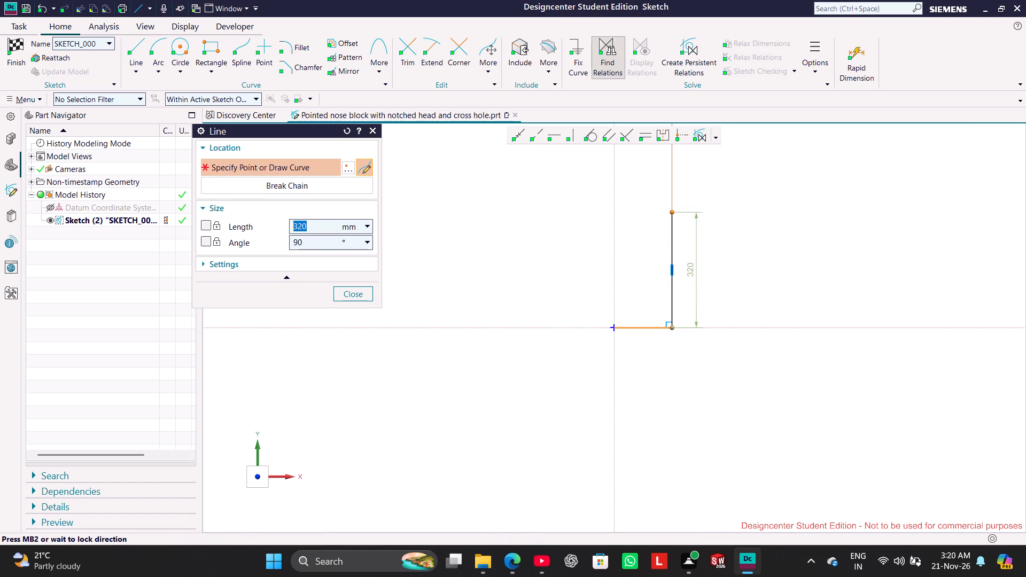
left_click(666, 209)
left_click(547, 205)
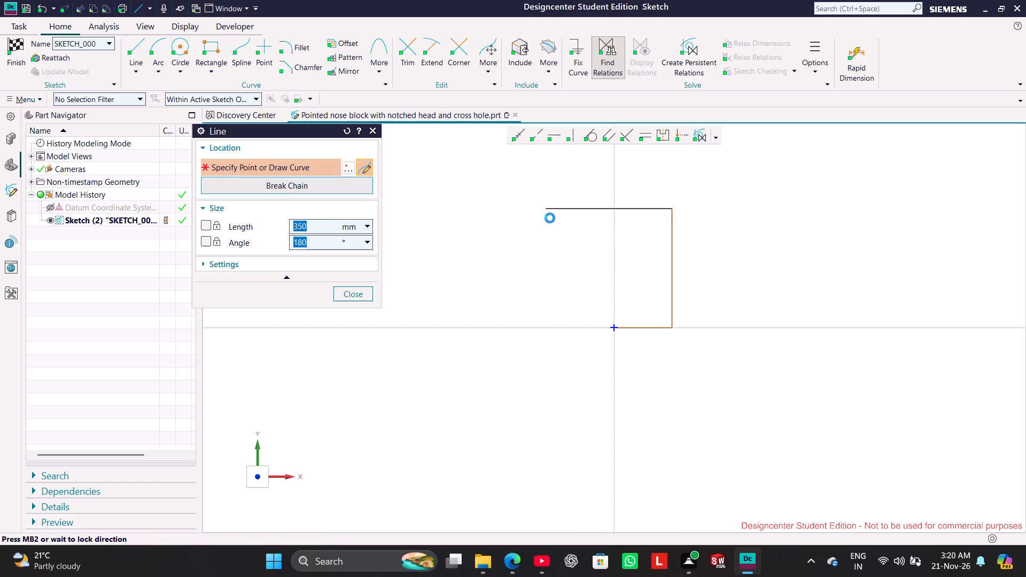
left_click(550, 243)
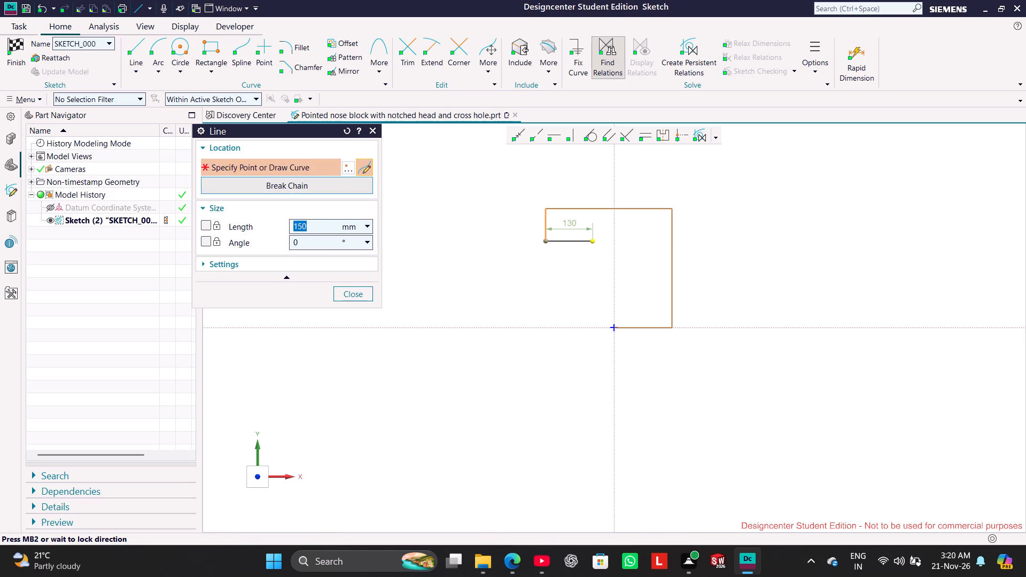
left_click(615, 243)
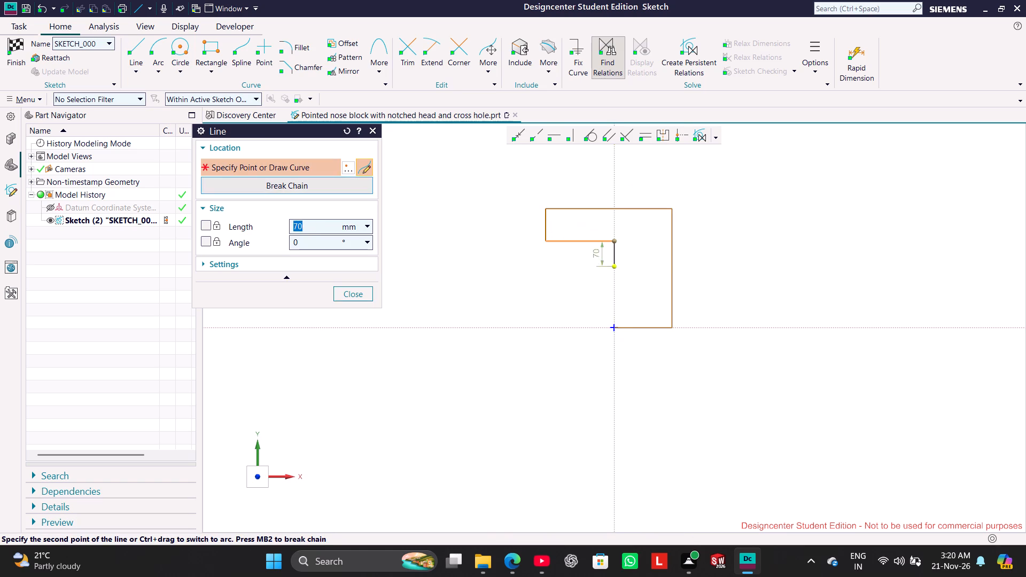
left_click(618, 327)
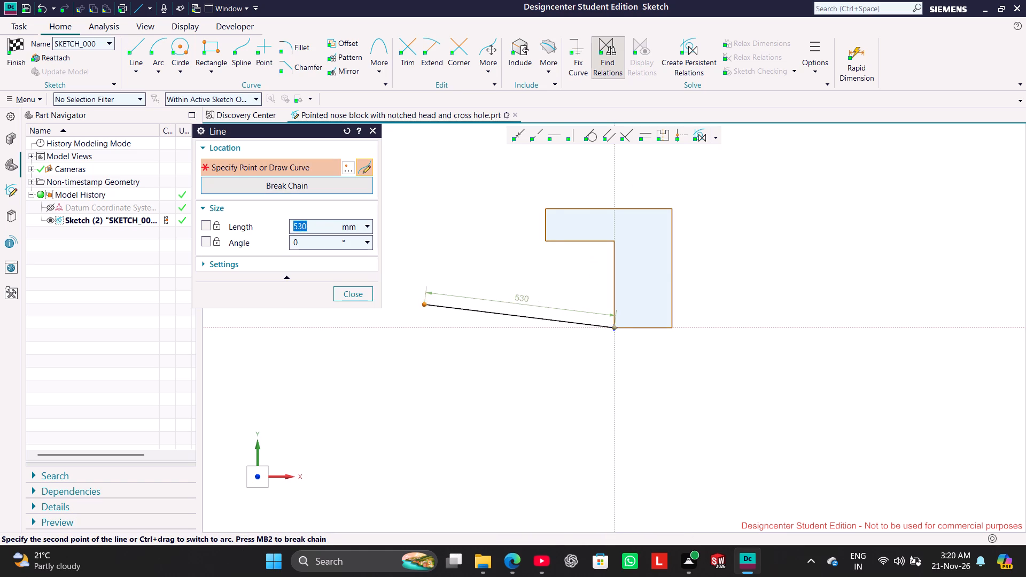
left_click(345, 299)
Relax the bottom line's collinear relation and convert that line to a reference line.
right_click(635, 326)
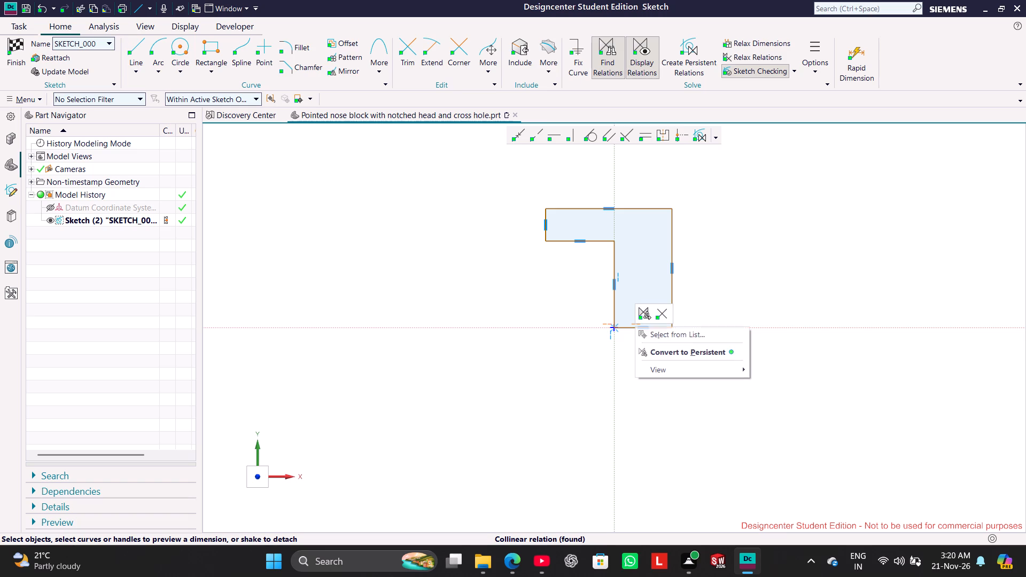
left_click(666, 316)
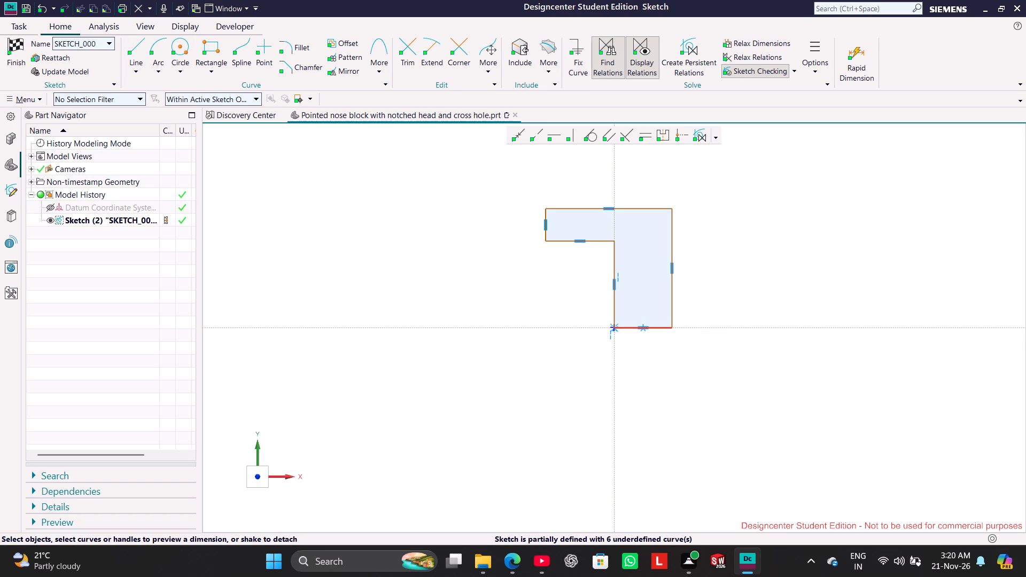
right_click(659, 326)
left_click(665, 310)
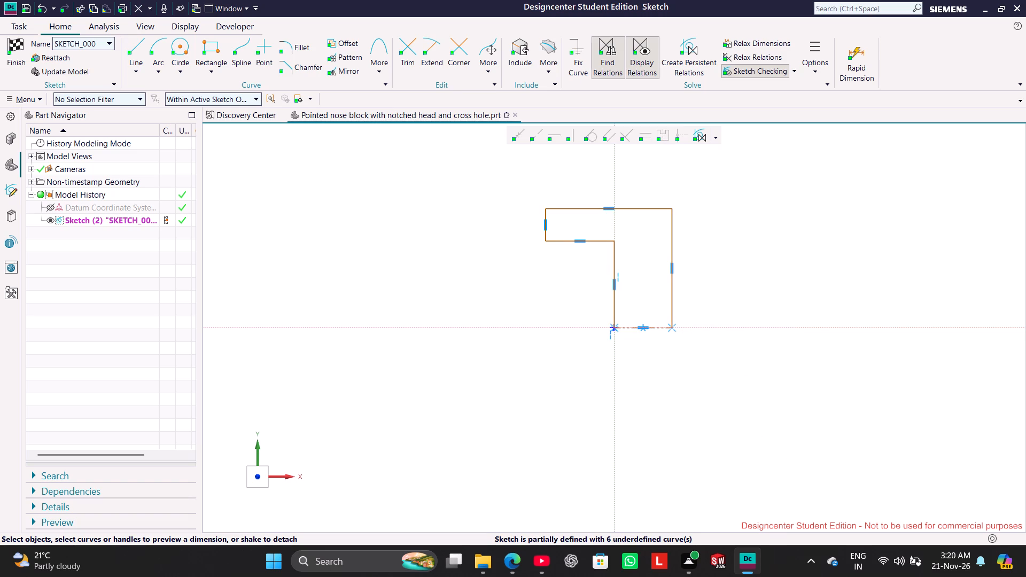
Mirror the five solid profile lines about the bottom reference line to form a C-shaped profile.
left_click(673, 237)
left_click(641, 207)
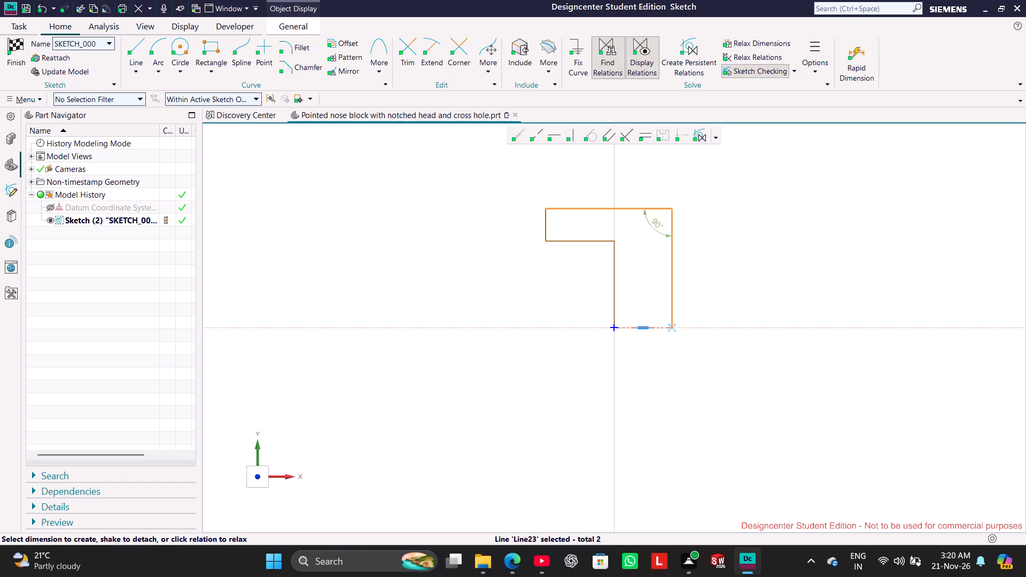
left_click(550, 222)
left_click(580, 240)
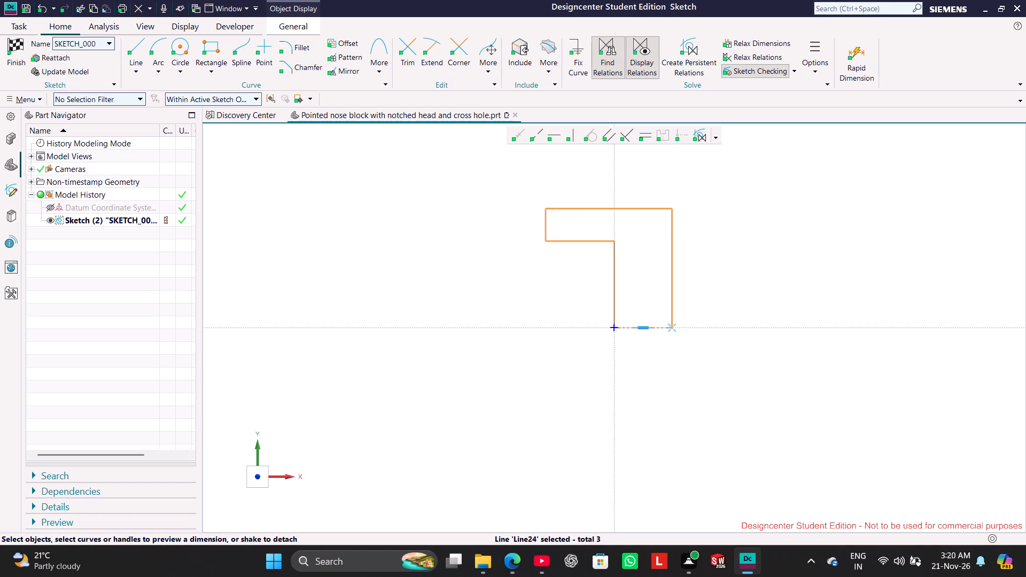
left_click(615, 275)
left_click(345, 74)
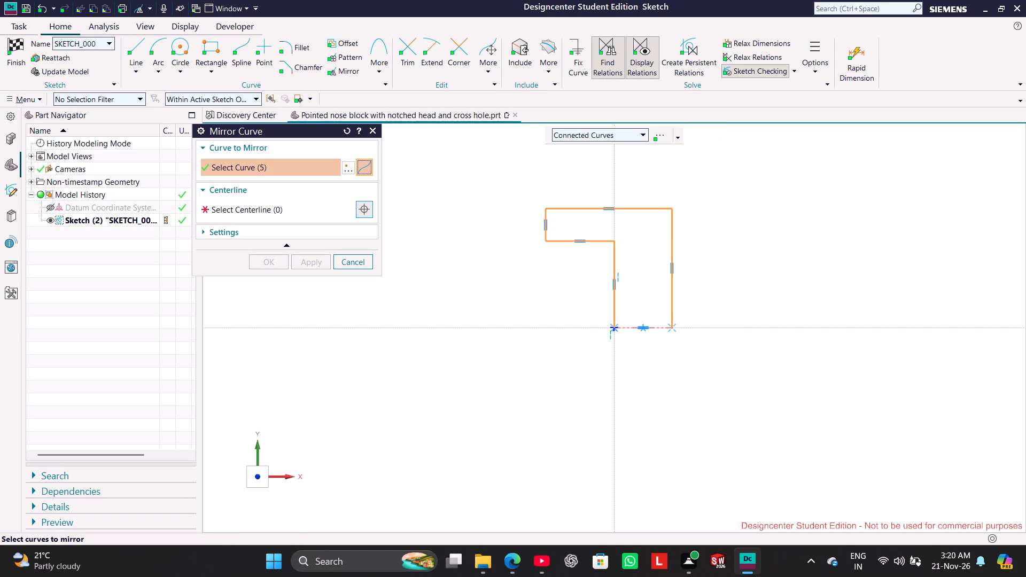
middle_click(486, 314)
left_click(655, 328)
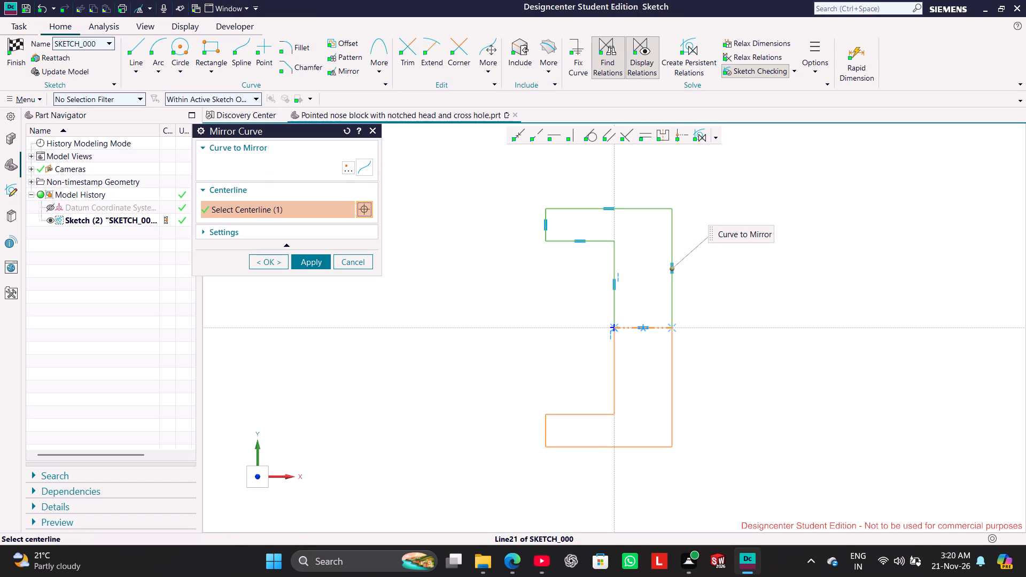
left_click(324, 261)
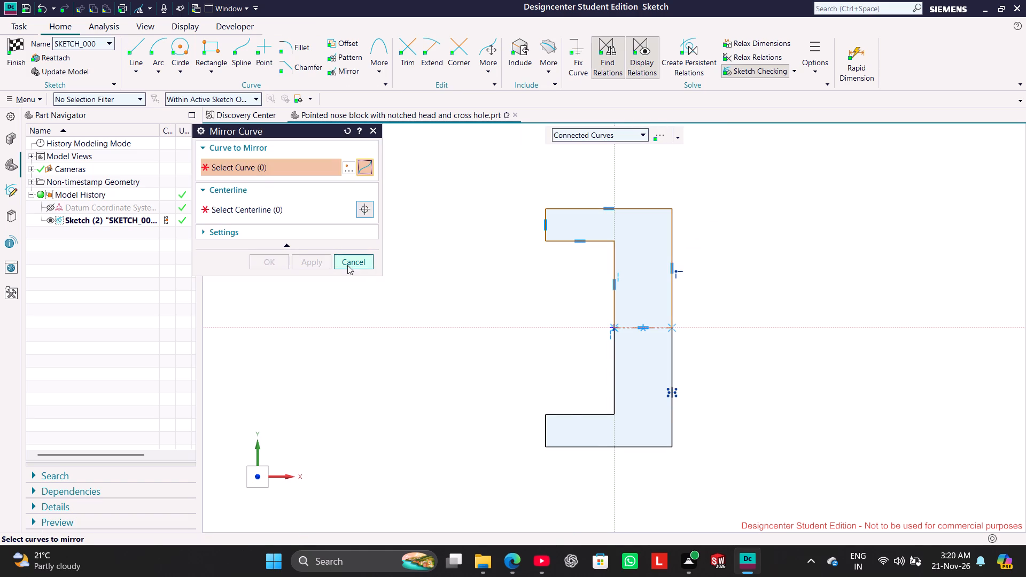
left_click(347, 265)
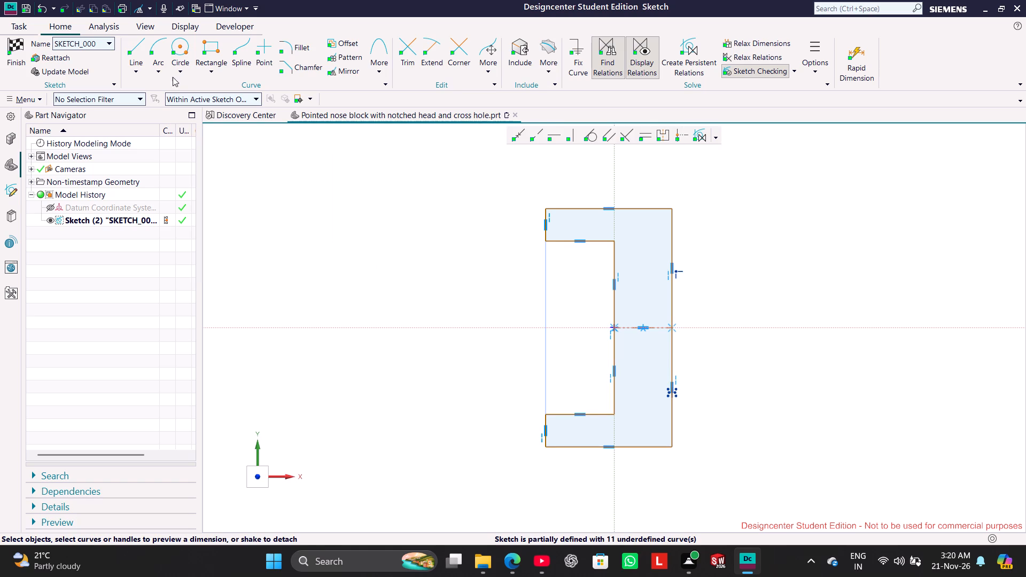
Set the top edge's length to 28 mm and scale the entire sketch with it.
left_click(648, 209)
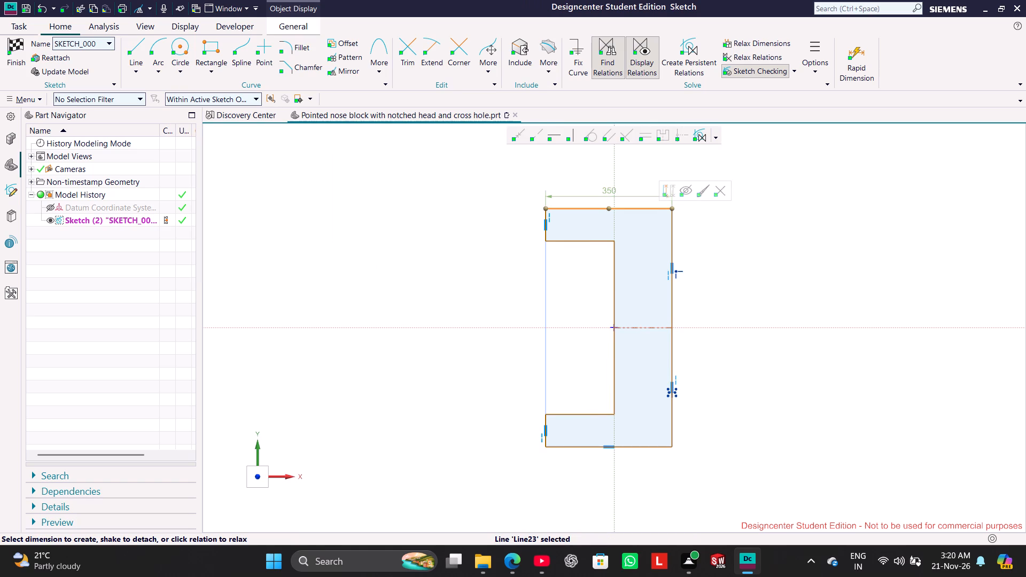
double_click(618, 189)
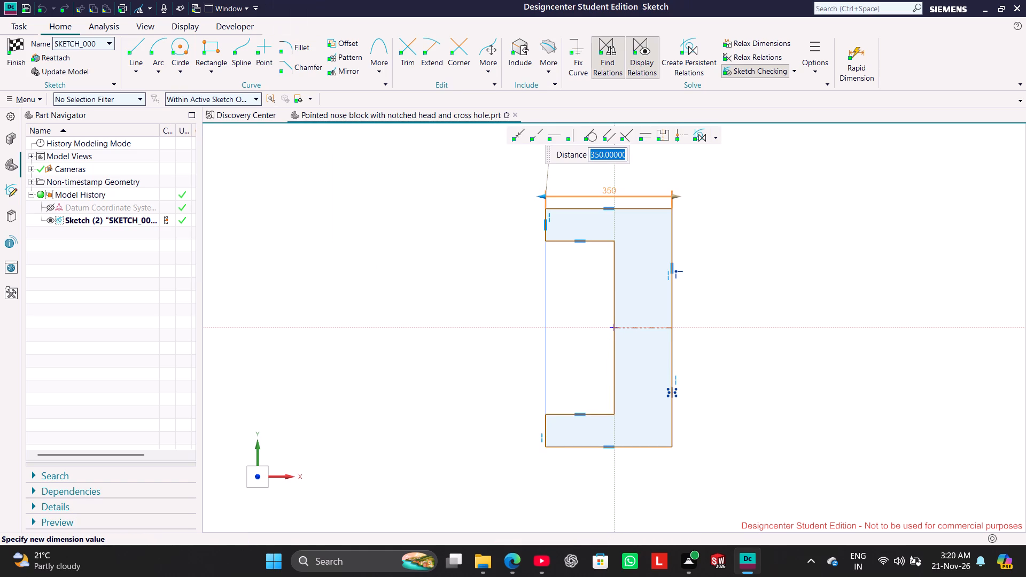
type("28")
key("Return")
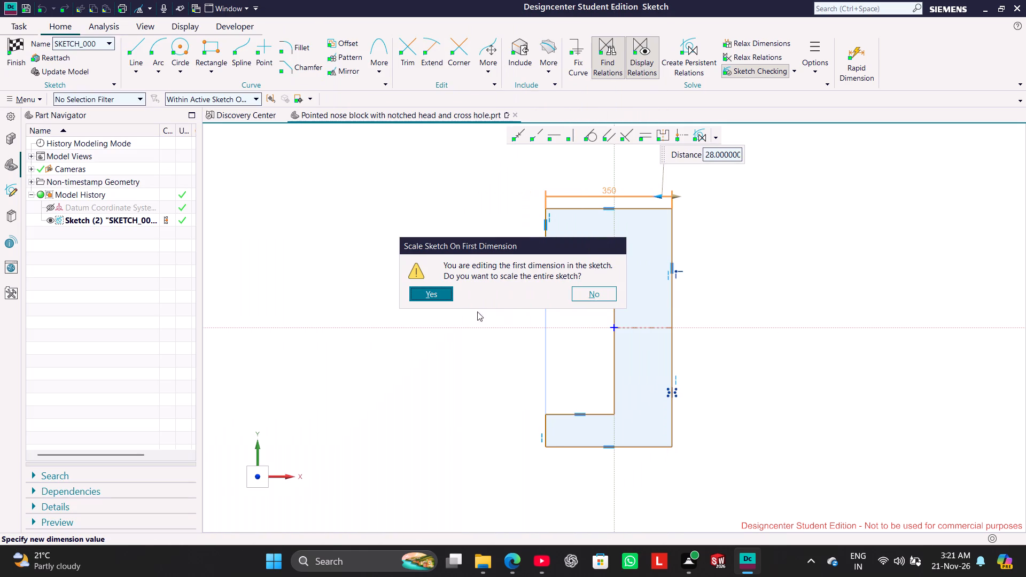
left_click(442, 298)
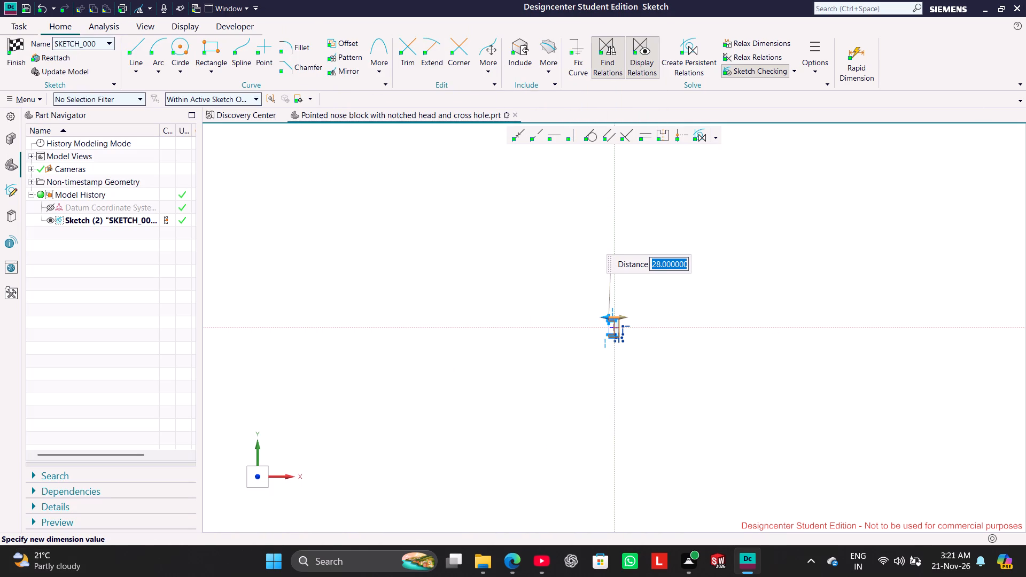
scroll(669, 353, "up", 5)
scroll(536, 269, "up", 5)
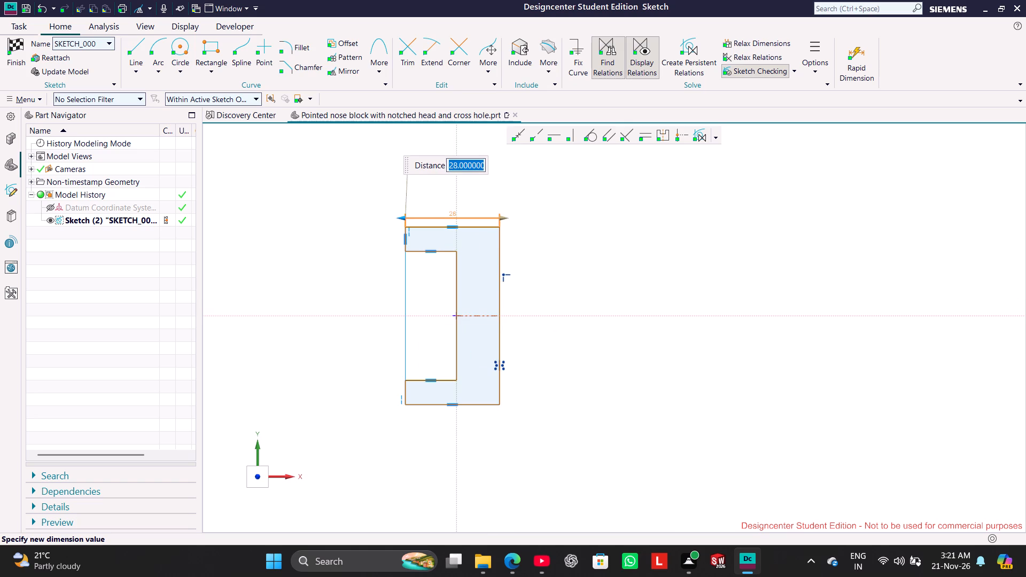
scroll(421, 183, "up", 2)
left_click(299, 218)
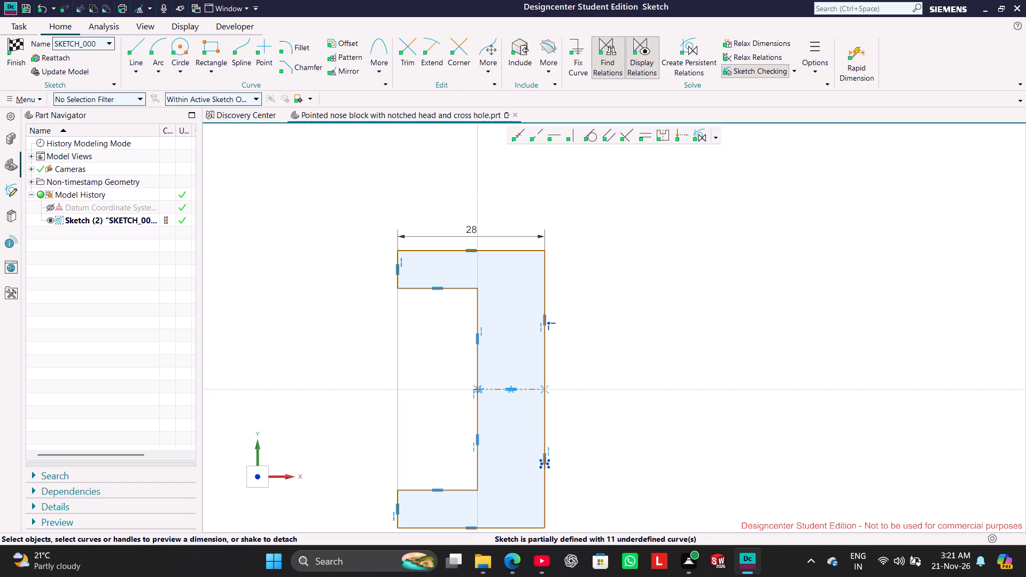
Set the upper inner vertical edge's length to 38/2, keeping the formula as an expression.
left_click(481, 357)
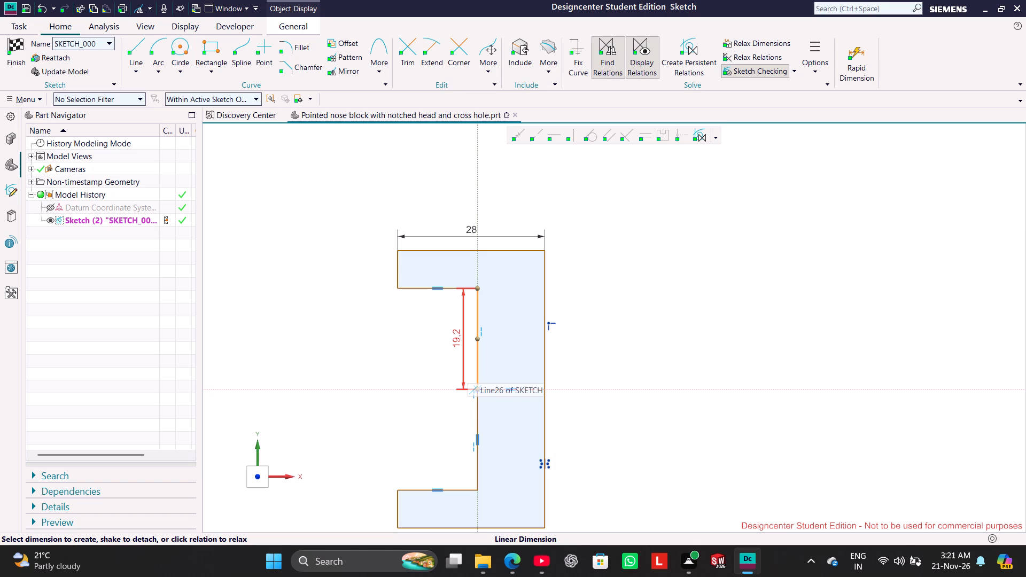
double_click(454, 334)
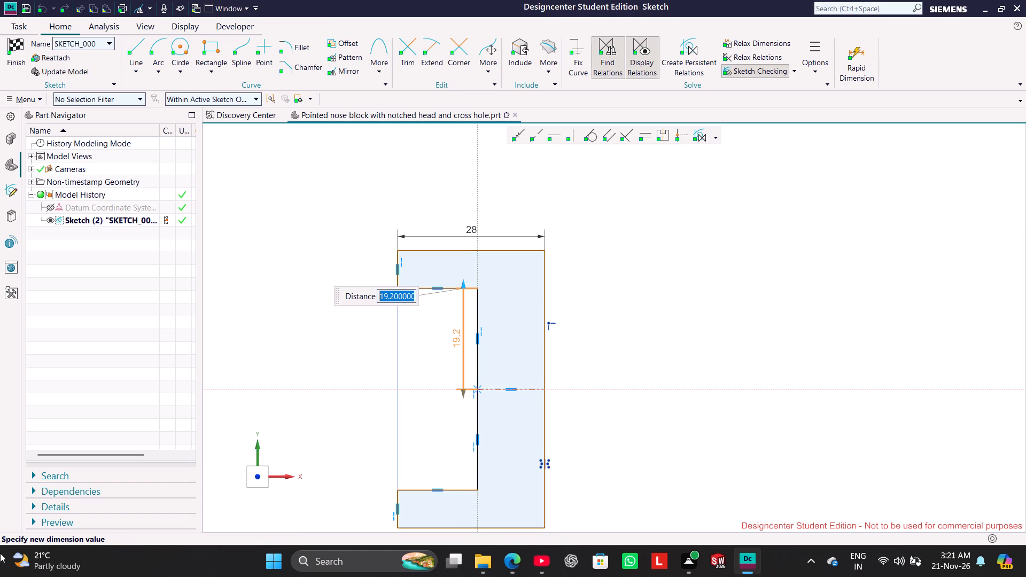
type("38/2")
key("Return")
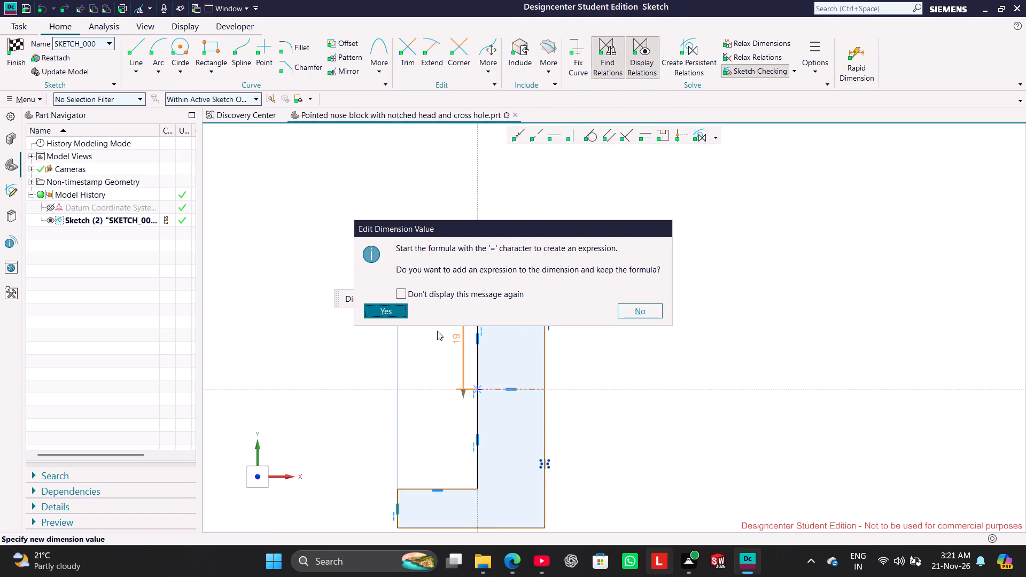
left_click(371, 316)
left_click(311, 356)
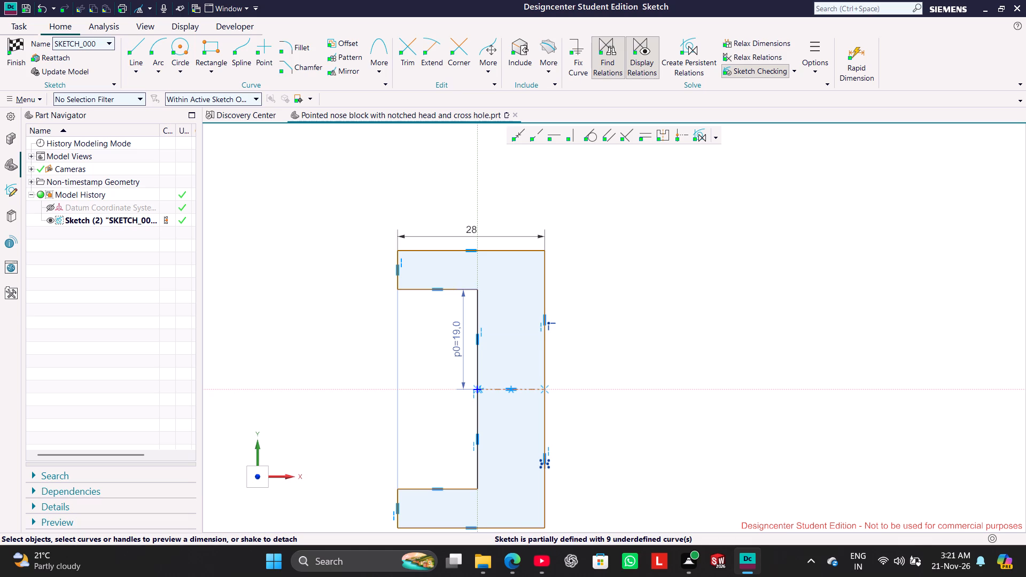
Dimension the horizontal distance between the inner vertical edge and the lower arm's end edge, placing the dimension below the profile.
middle_click_drag(592, 429, 626, 330, "shift")
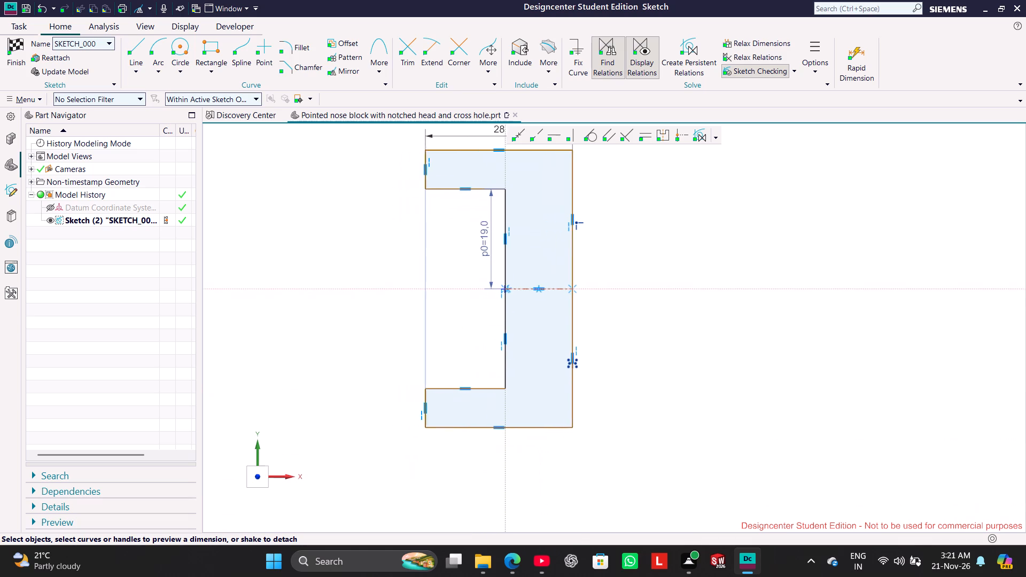
middle_click_drag(626, 330, 659, 342, "shift")
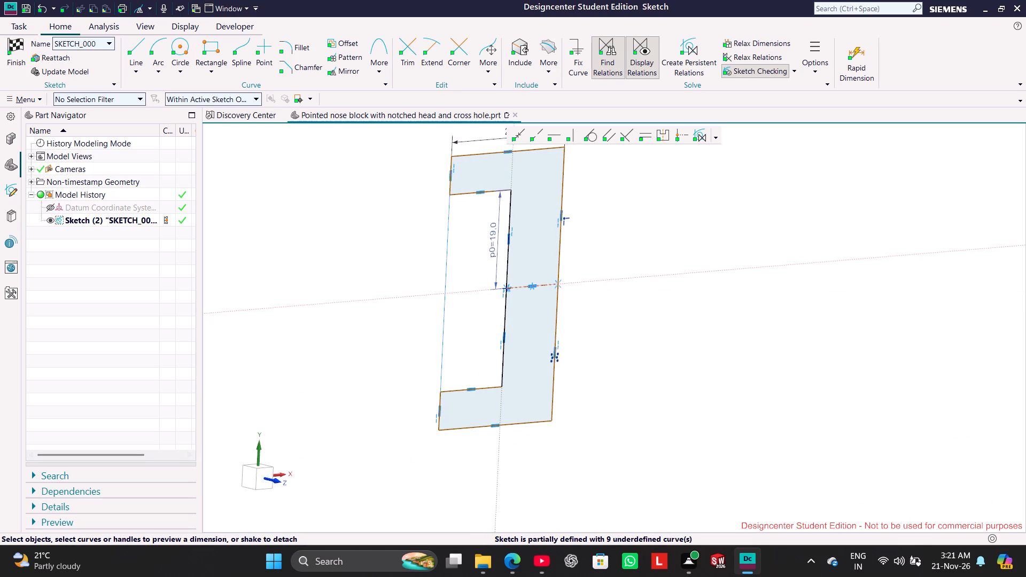
middle_click(375, 301)
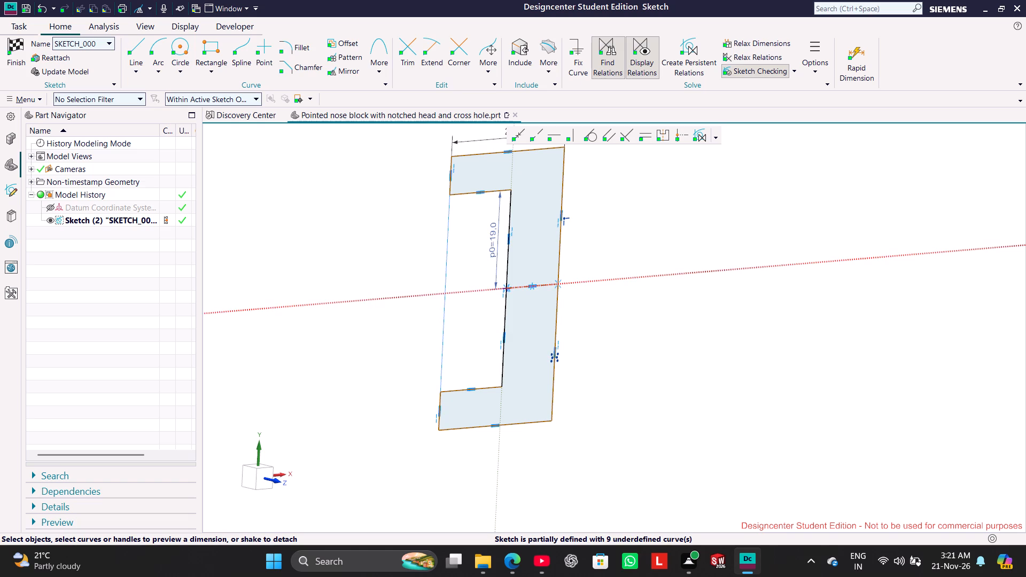
right_click_drag(372, 319, 359, 318)
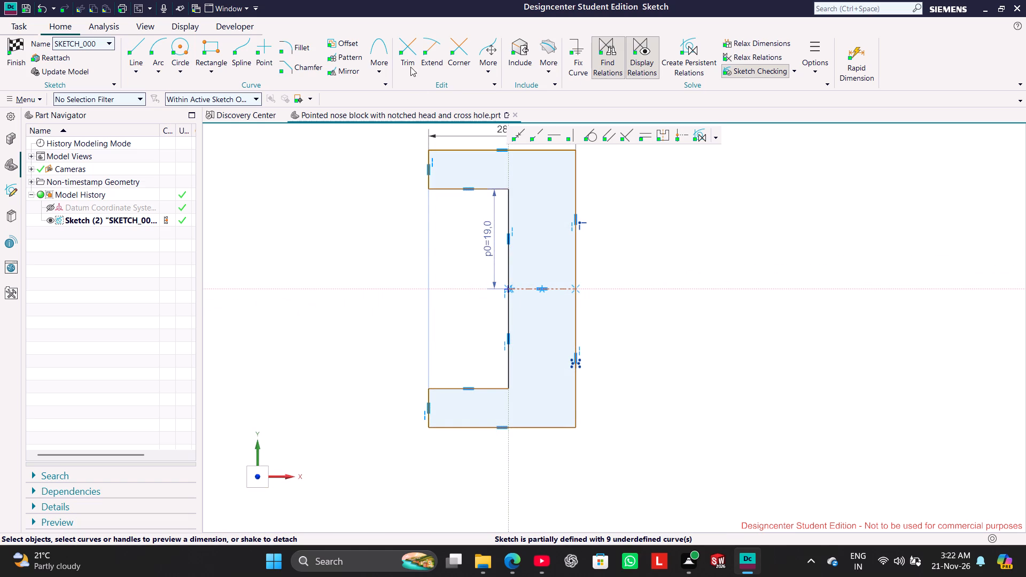
right_click_drag(371, 247, 350, 244)
left_click(510, 368)
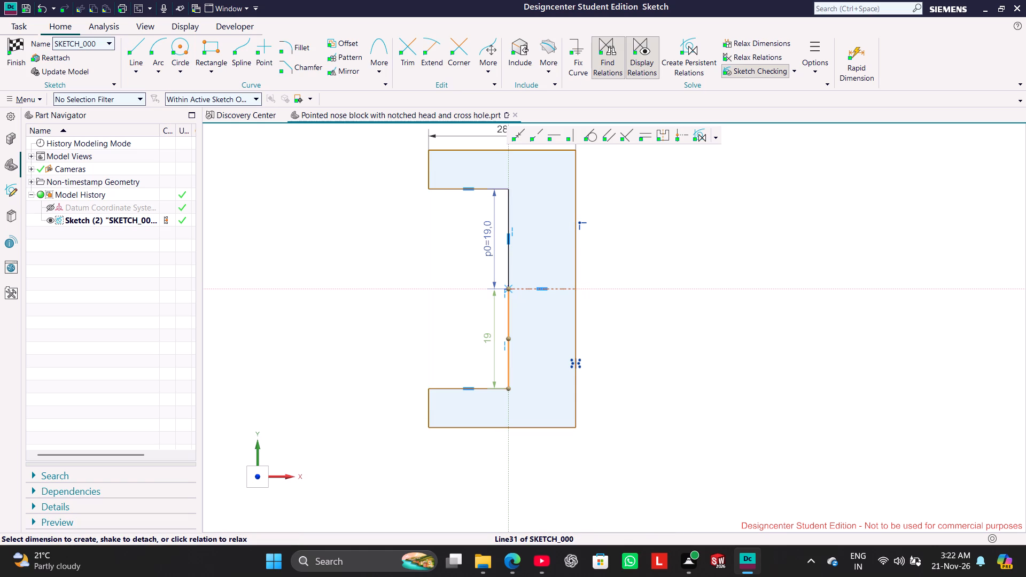
left_click(430, 401)
left_click_drag(467, 402, 471, 473)
left_click(472, 470)
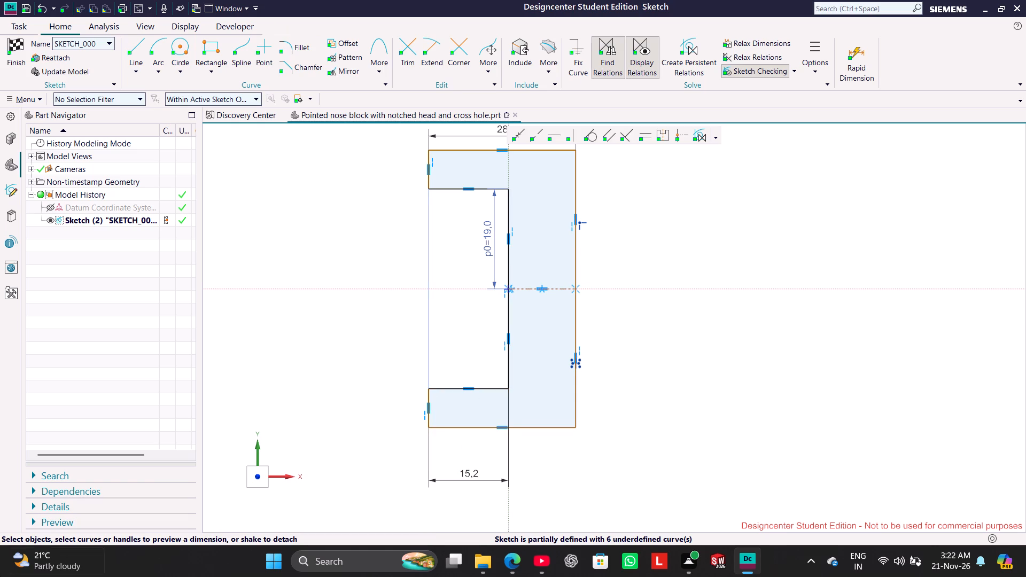
Set the horizontal distance between the inner vertical edge and the lower arm's end edge to 10 mm.
left_click(472, 474)
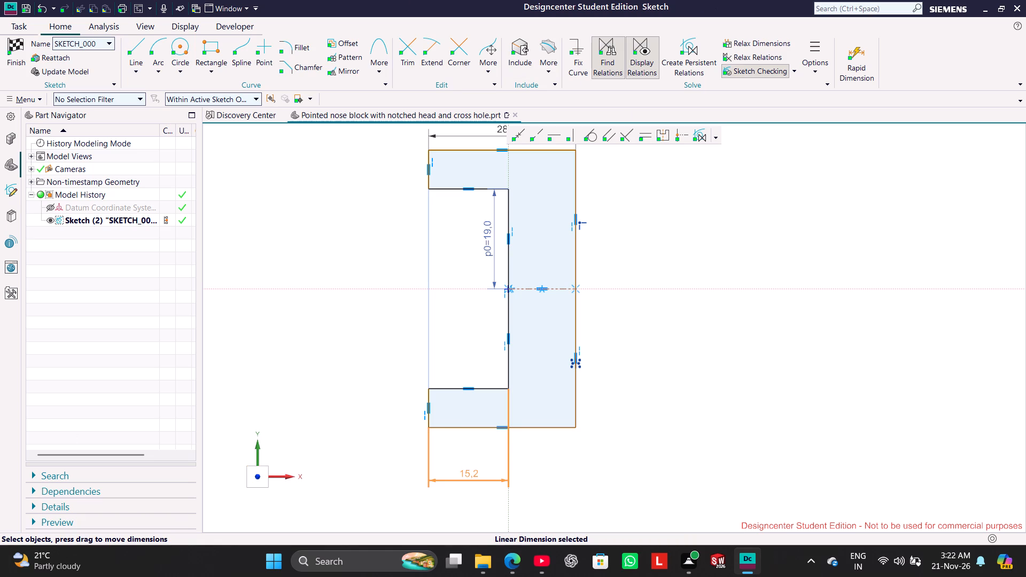
double_click(473, 472)
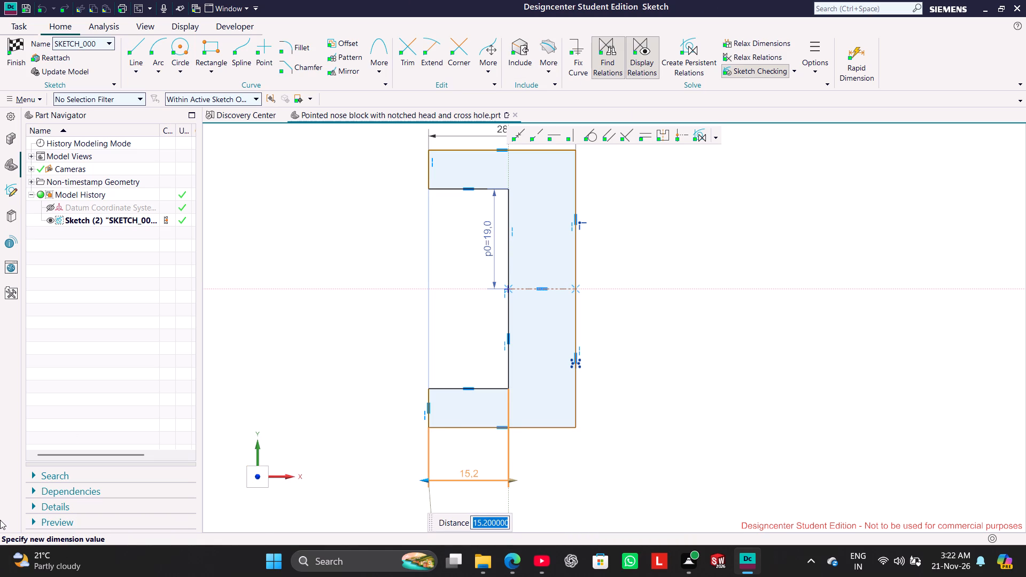
type("10")
key("Return")
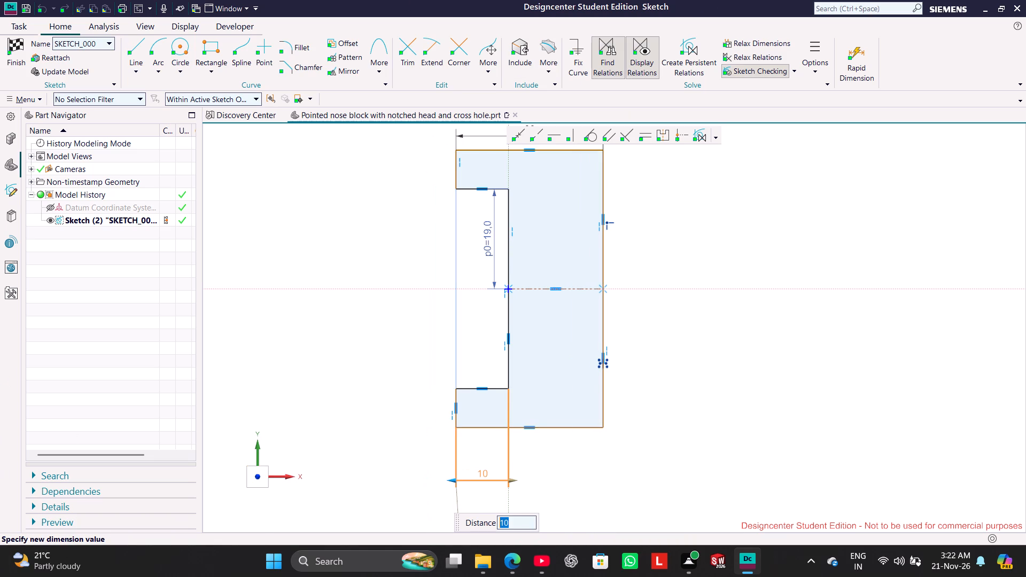
left_click(712, 394)
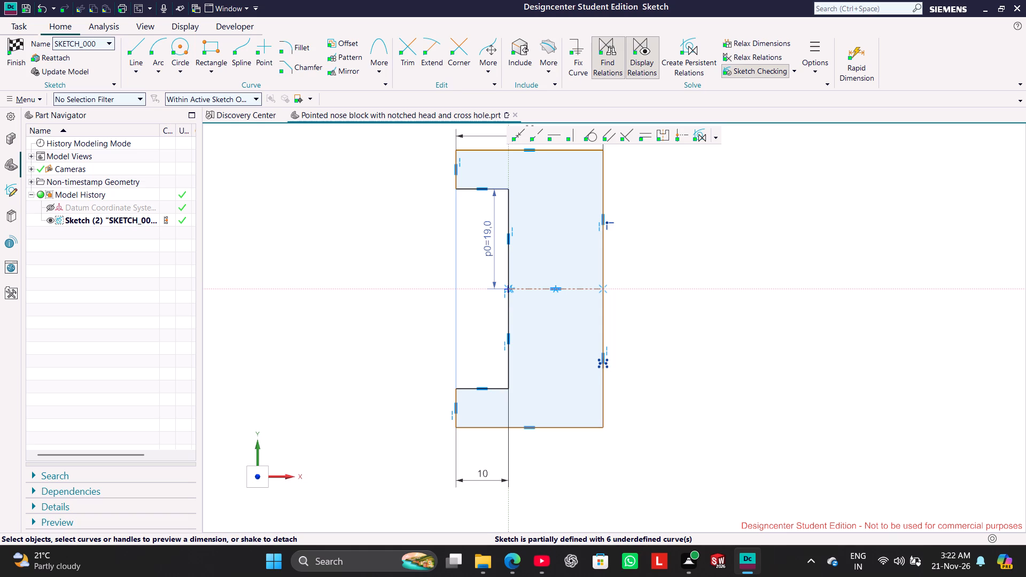
right_click(691, 339)
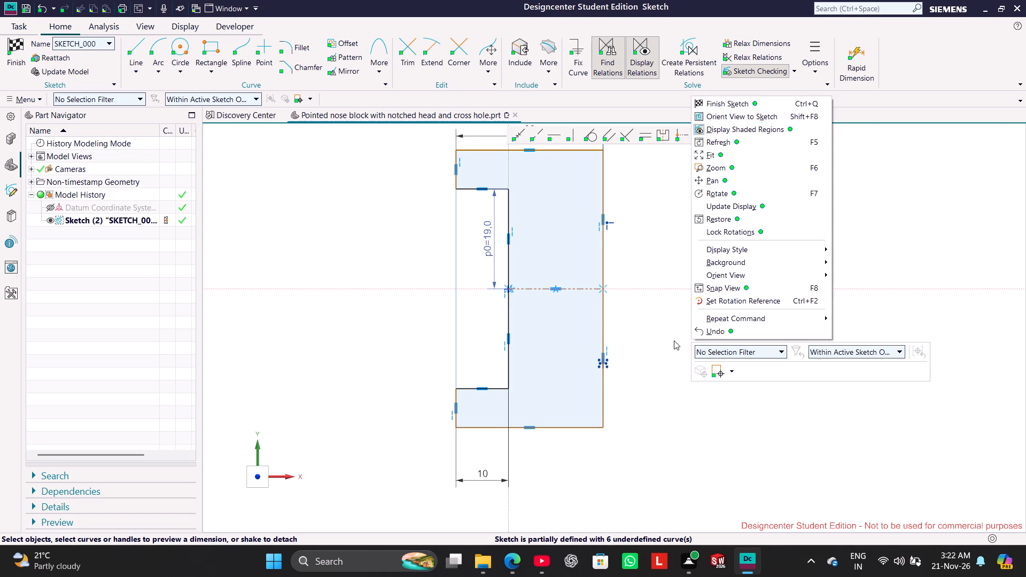
left_click(672, 340)
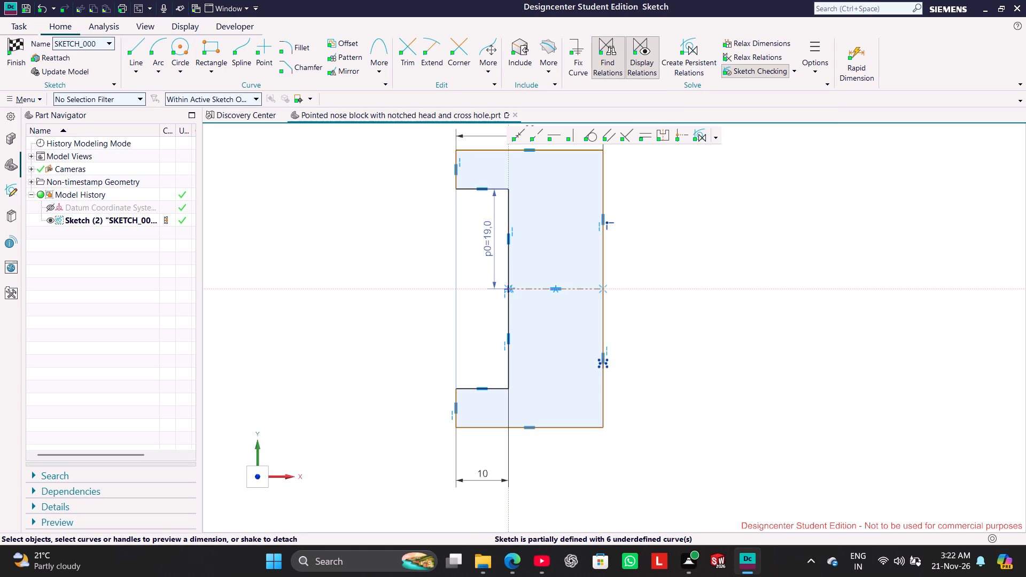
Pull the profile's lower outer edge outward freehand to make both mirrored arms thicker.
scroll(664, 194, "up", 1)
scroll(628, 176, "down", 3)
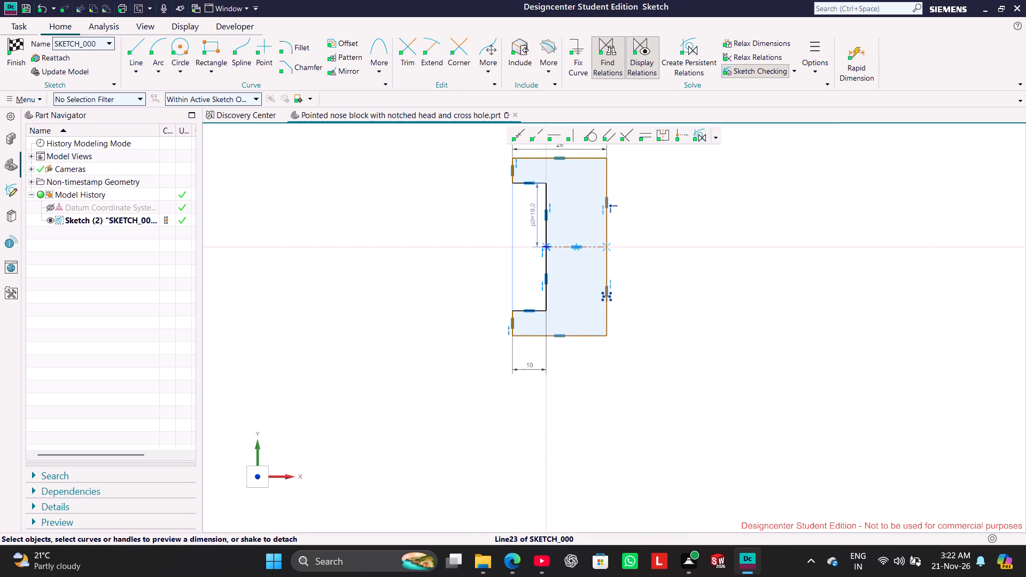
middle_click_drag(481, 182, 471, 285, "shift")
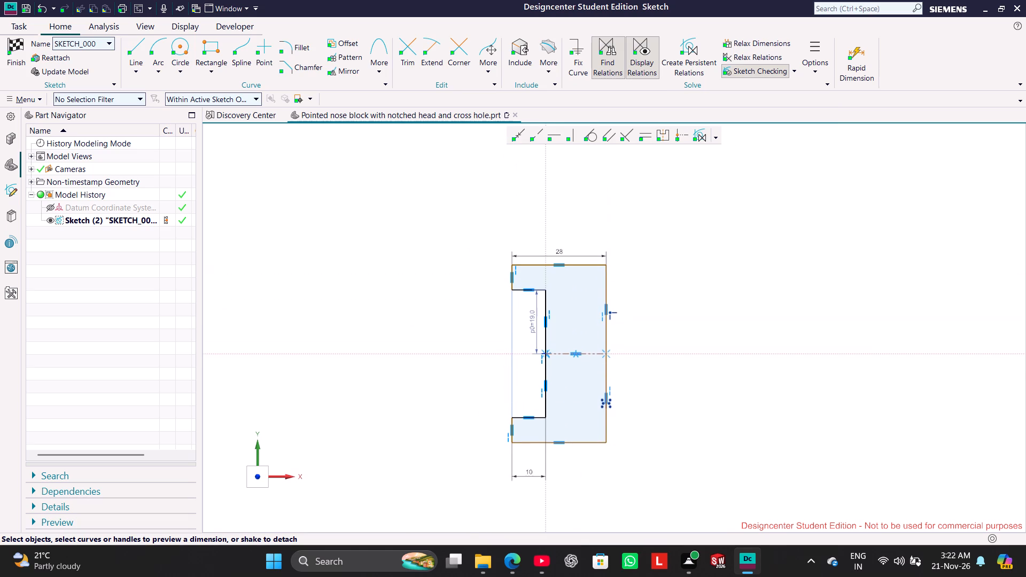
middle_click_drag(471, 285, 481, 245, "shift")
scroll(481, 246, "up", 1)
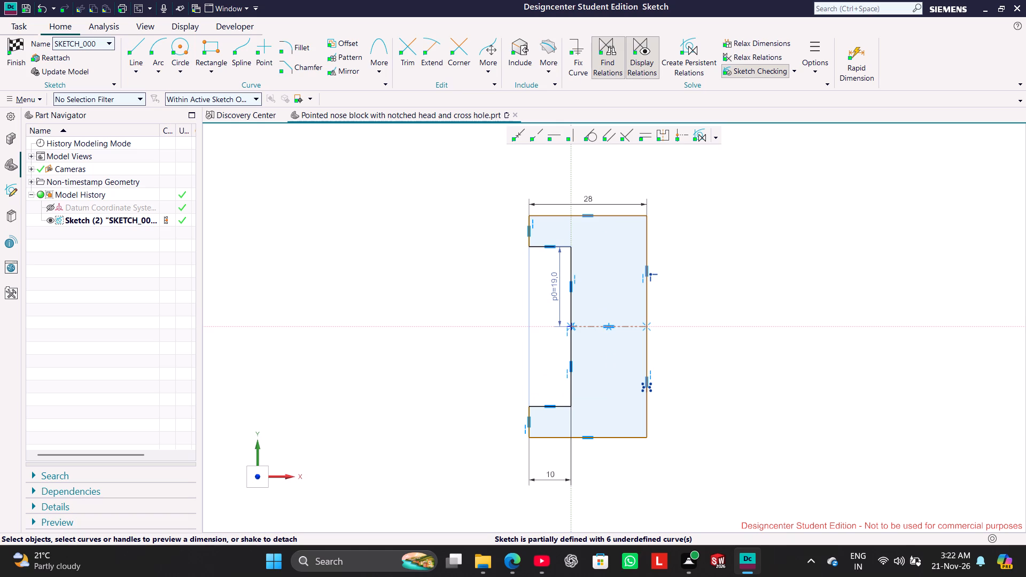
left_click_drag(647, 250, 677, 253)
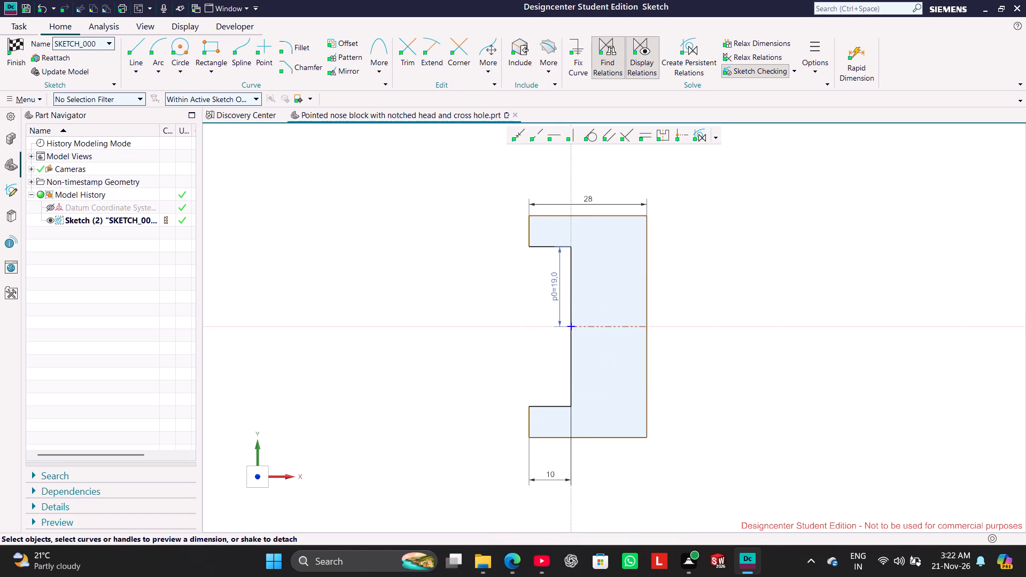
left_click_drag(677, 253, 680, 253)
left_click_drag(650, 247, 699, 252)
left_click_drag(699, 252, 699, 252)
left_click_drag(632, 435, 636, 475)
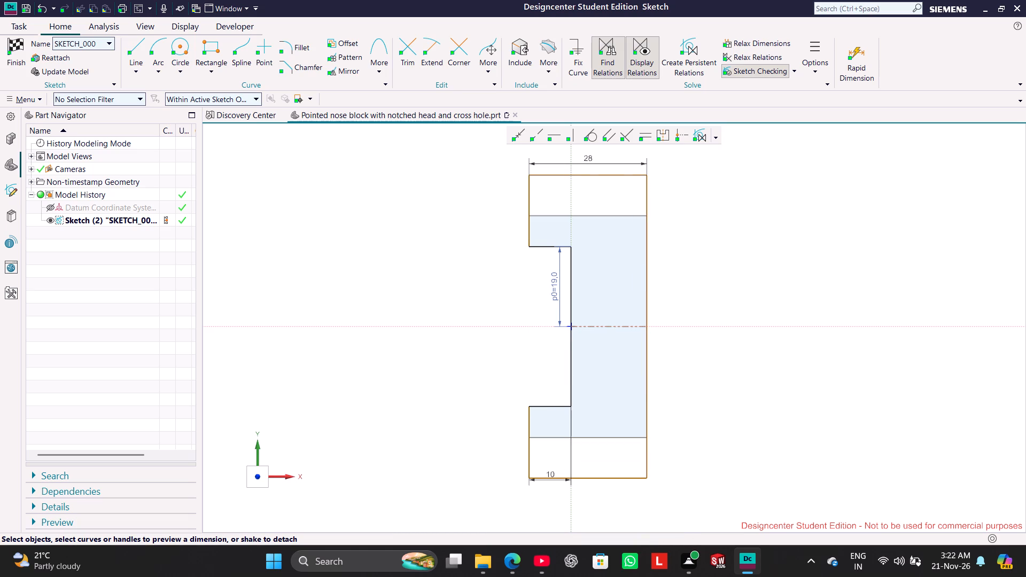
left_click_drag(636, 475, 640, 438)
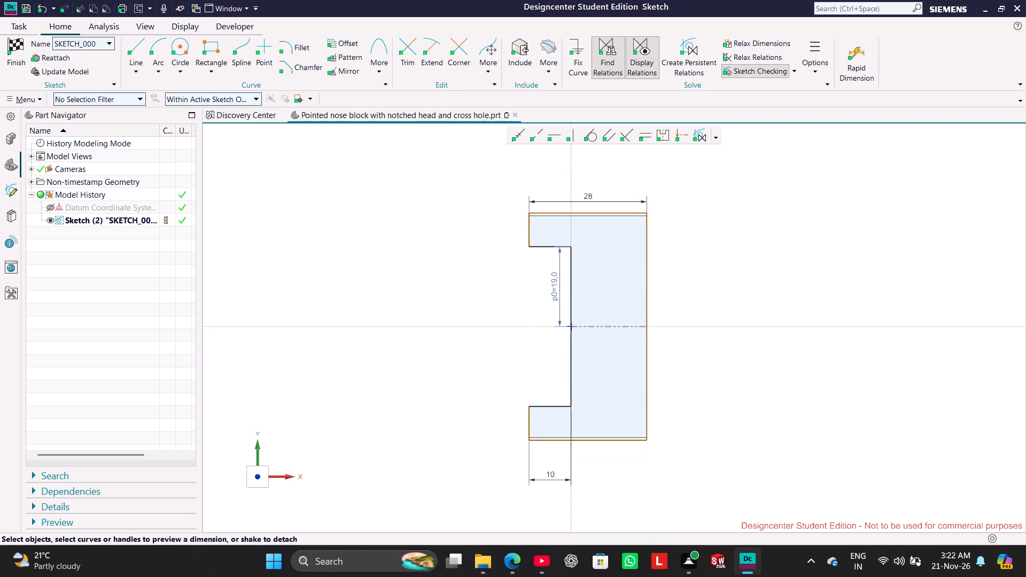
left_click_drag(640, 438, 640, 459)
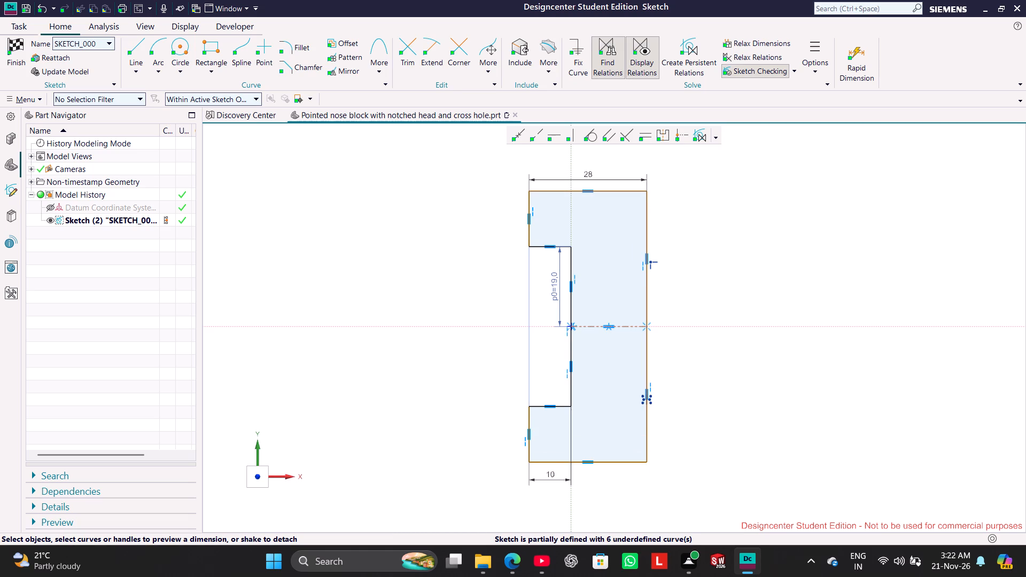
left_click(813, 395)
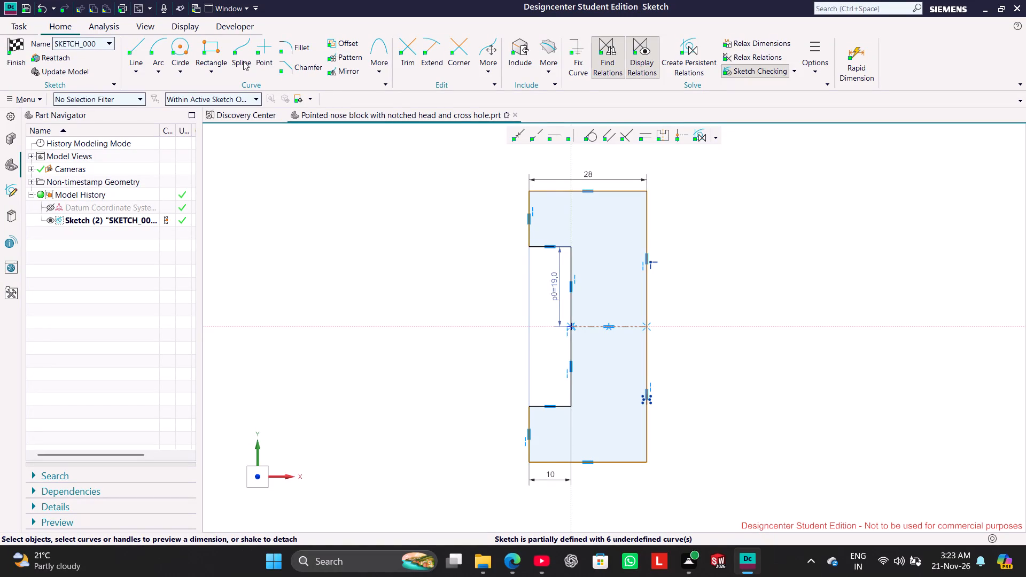
Dimension the upper half of the long outer vertical edge as 61/2, keeping the formula as an expression, and finish the sketch.
left_click(643, 242)
double_click(663, 255)
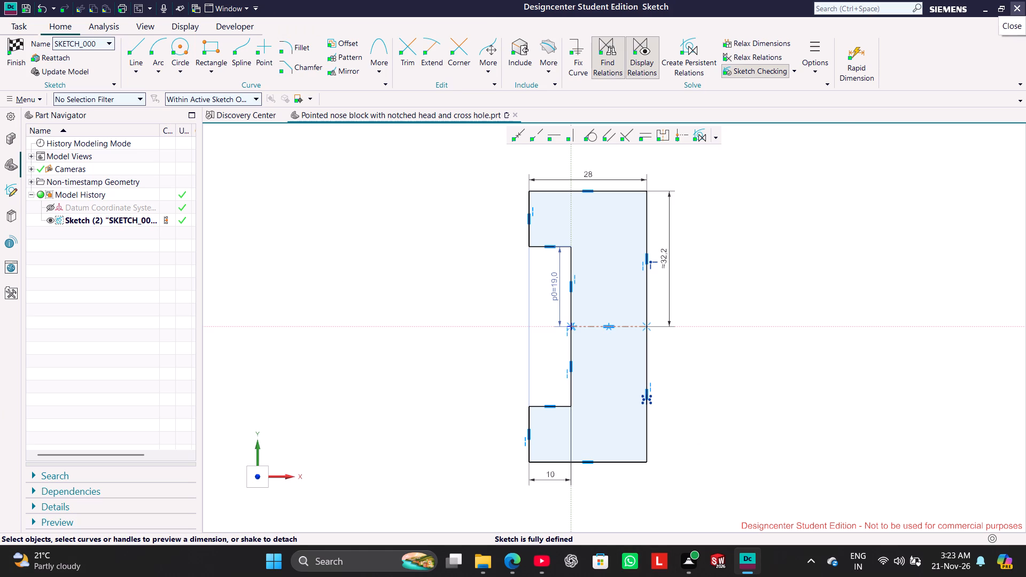
double_click(663, 260)
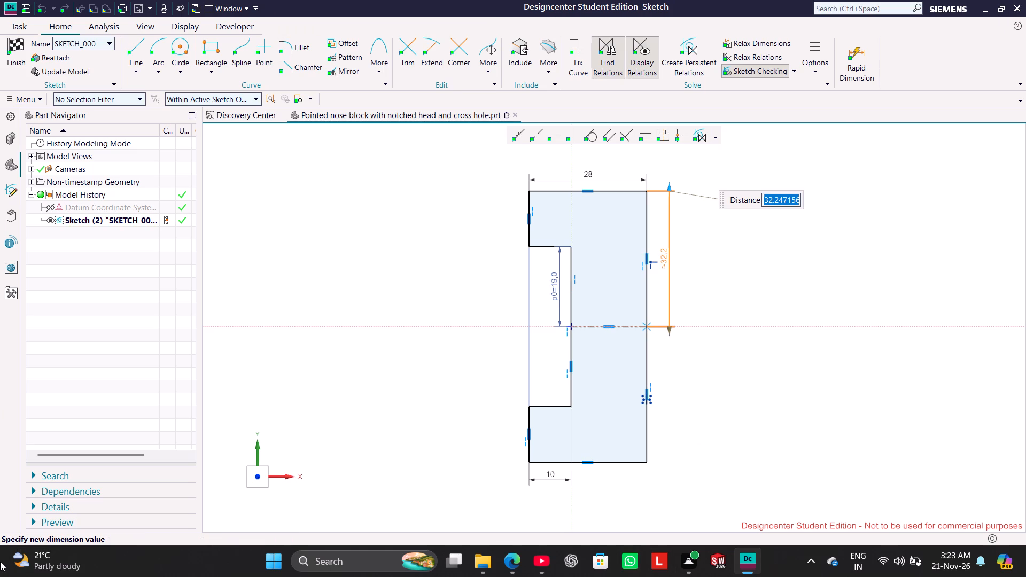
type("61/2")
key("Return")
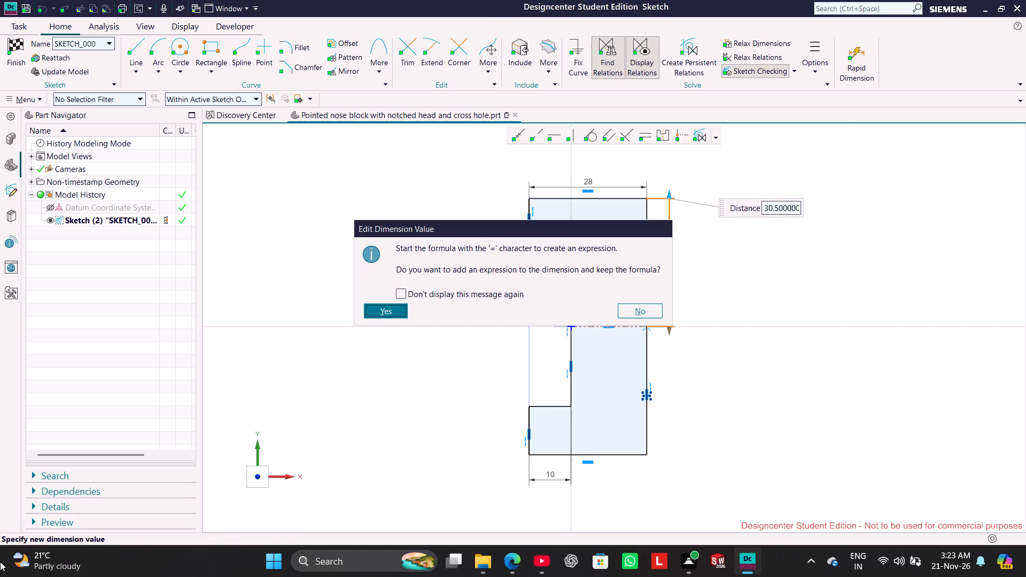
left_click(385, 313)
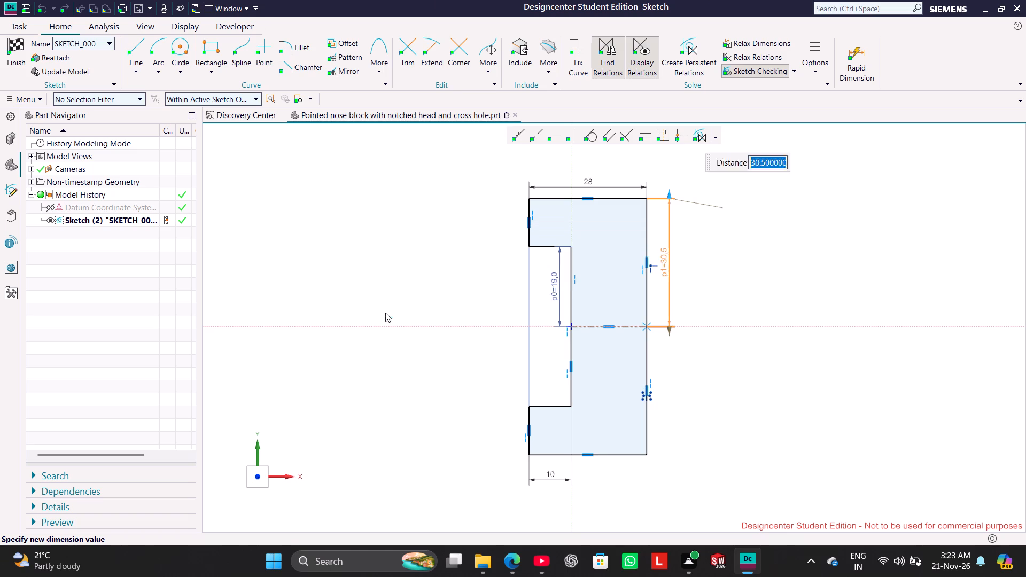
left_click(380, 270)
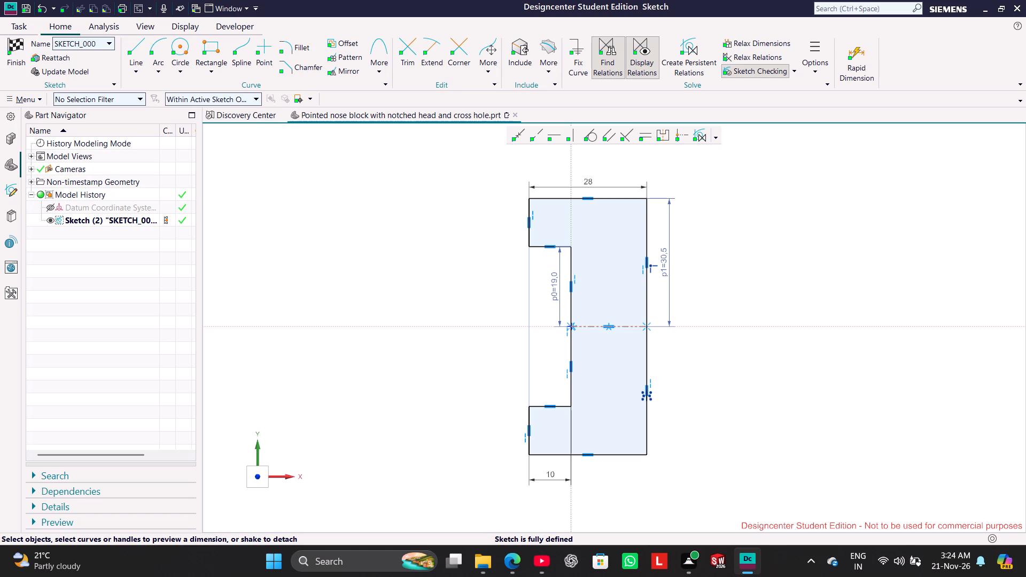
left_click(14, 53)
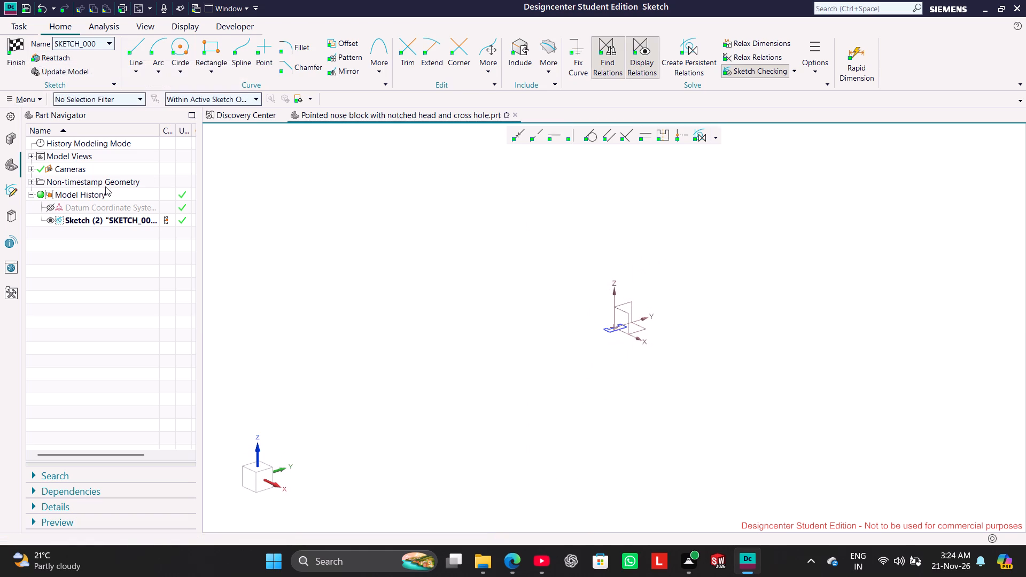
Extrude the C-shaped sketch into a solid block with the start distance set to 52 mm.
scroll(654, 340, "up", 6)
scroll(444, 290, "up", 2)
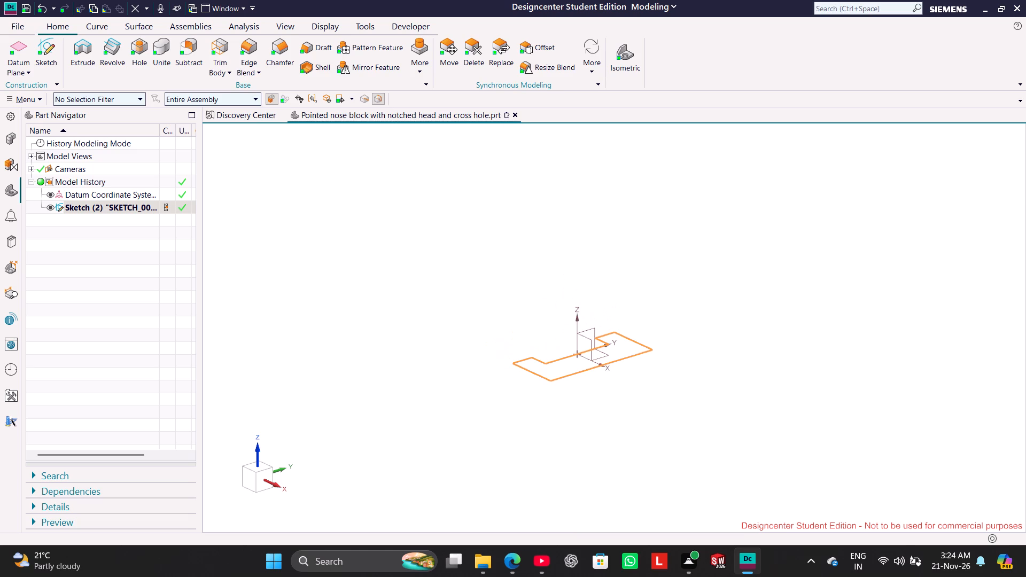
right_click(123, 210)
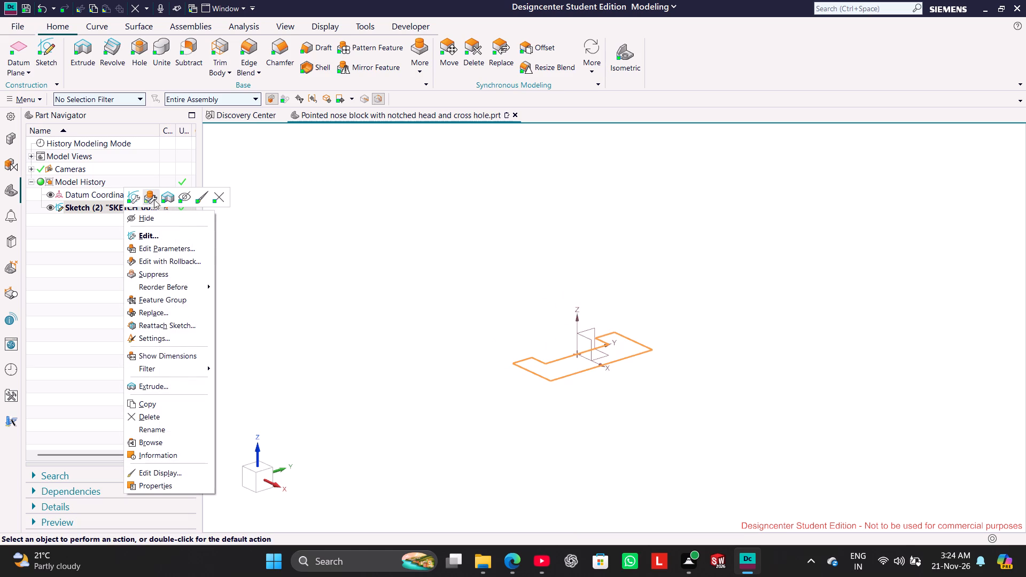
left_click(160, 198)
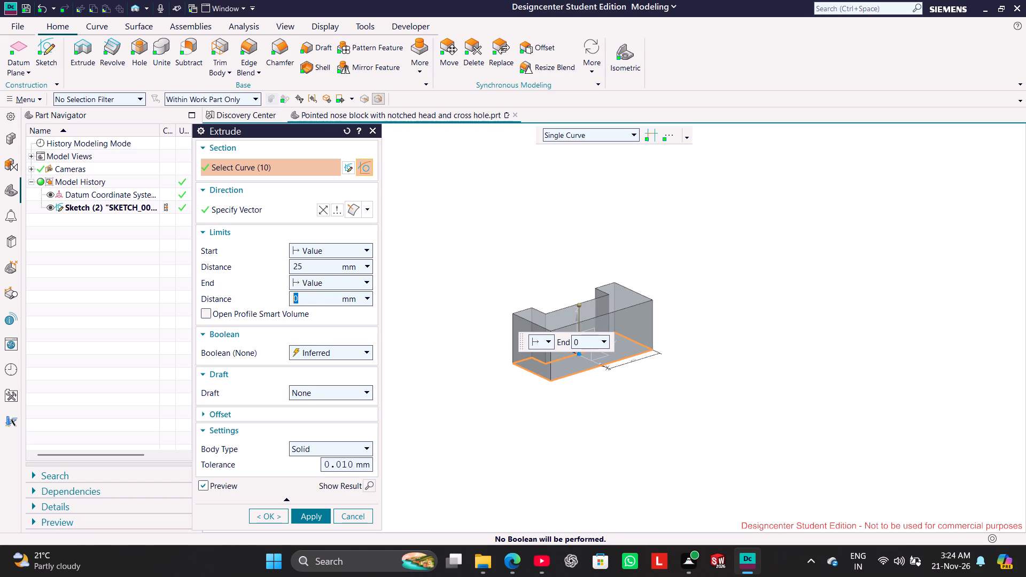
double_click(311, 263)
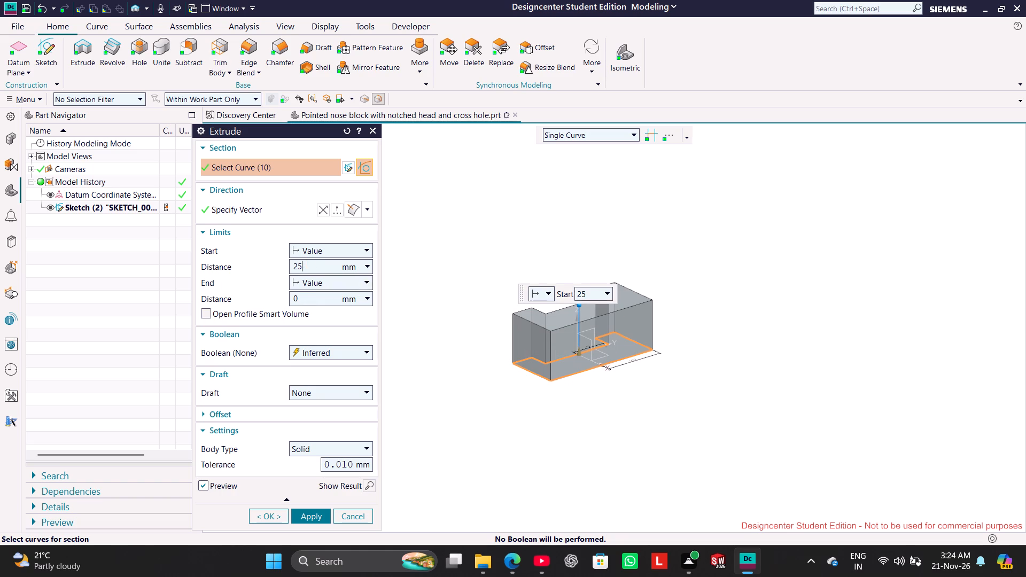
key("5")
key("2")
key("Return")
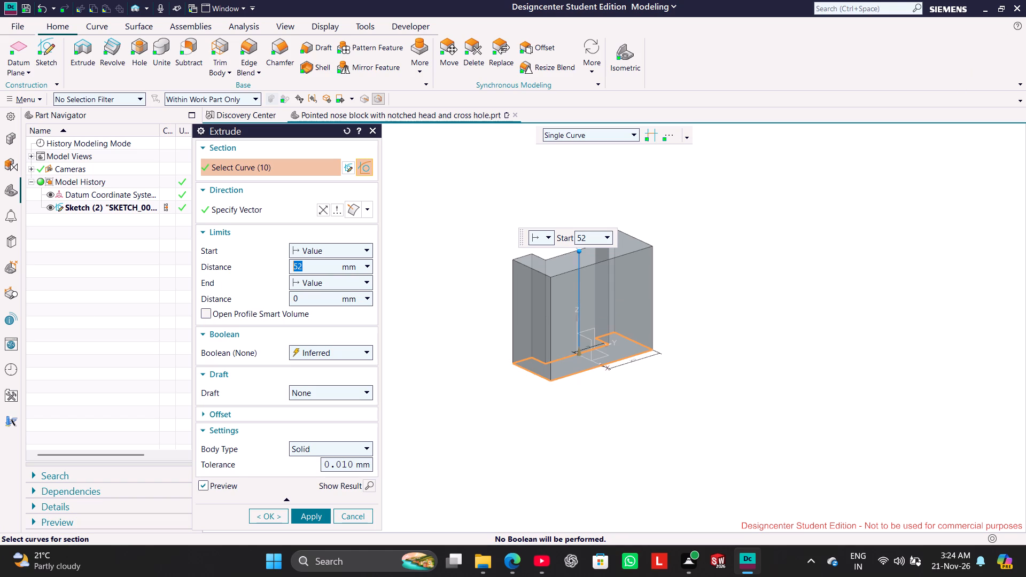
left_click(306, 512)
left_click(356, 518)
left_click(401, 350)
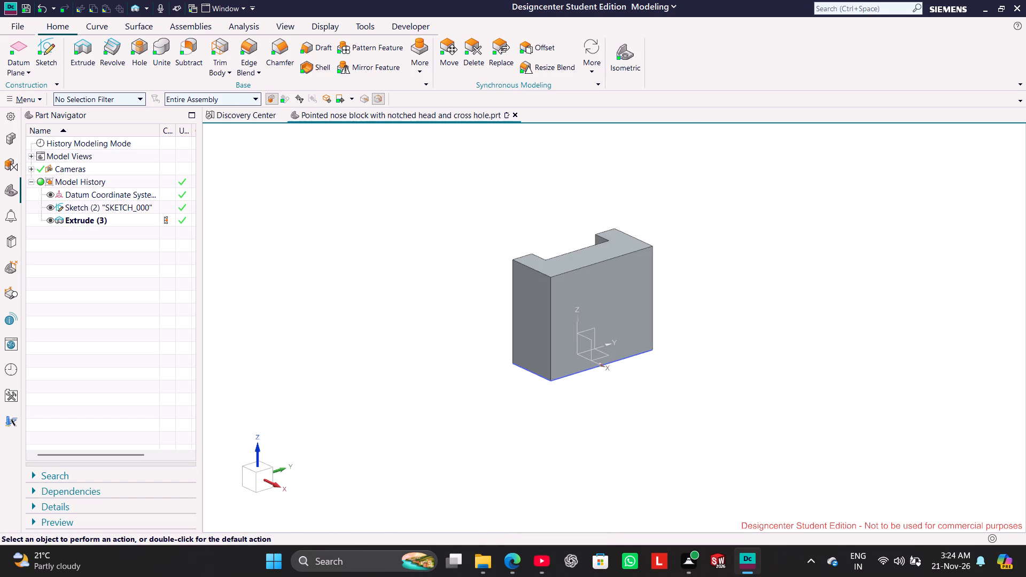
Hide the C-shaped base sketch.
left_click(47, 201)
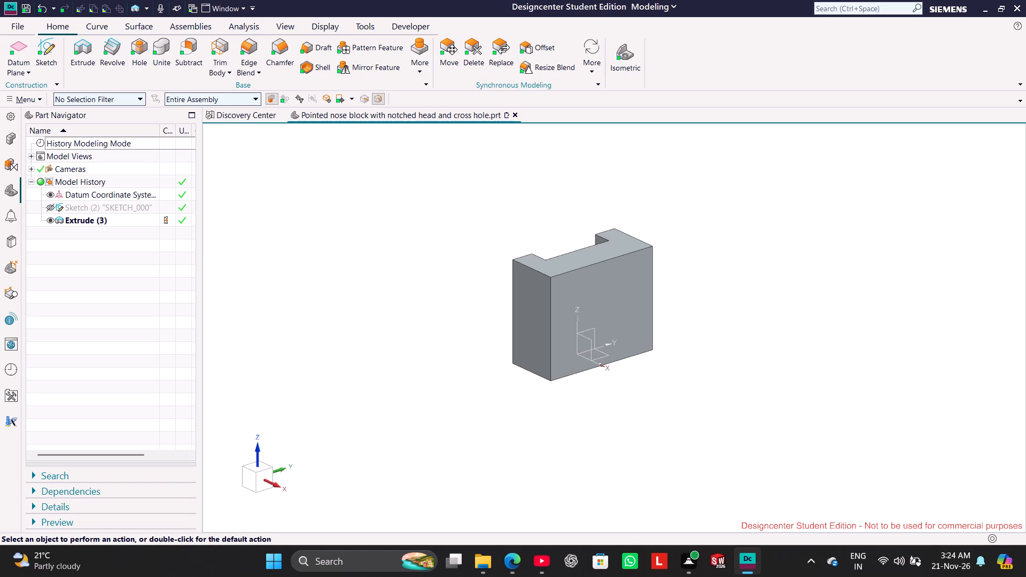
left_click(208, 254)
Create a new sketch on the Top plane, under the extruded block.
left_click(48, 59)
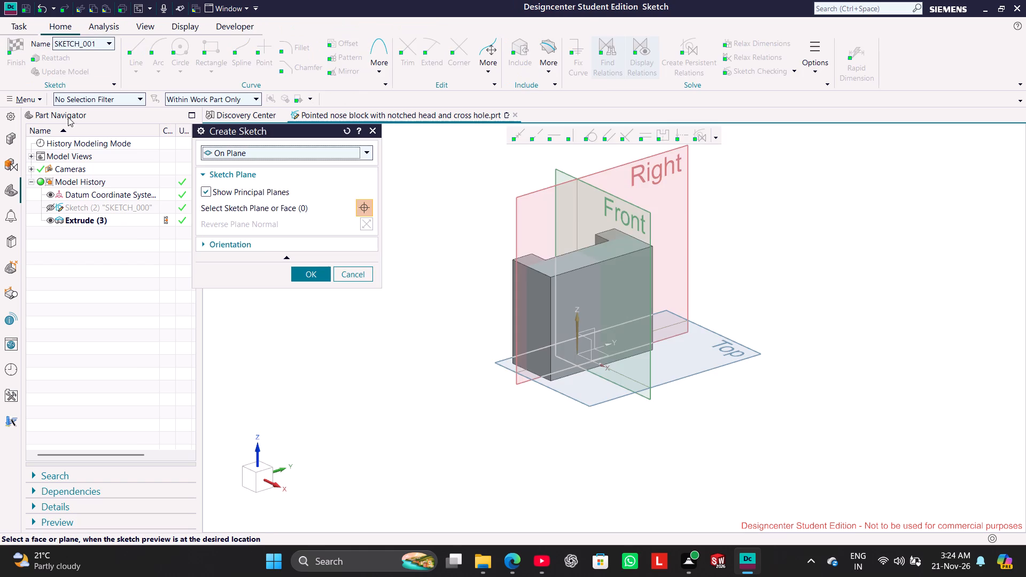
left_click(587, 400)
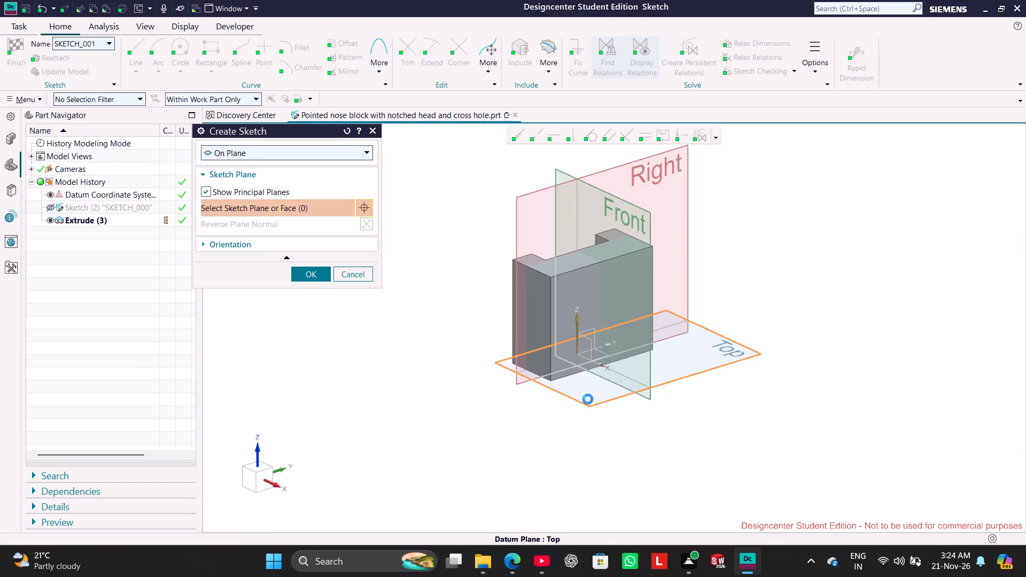
left_click(322, 271)
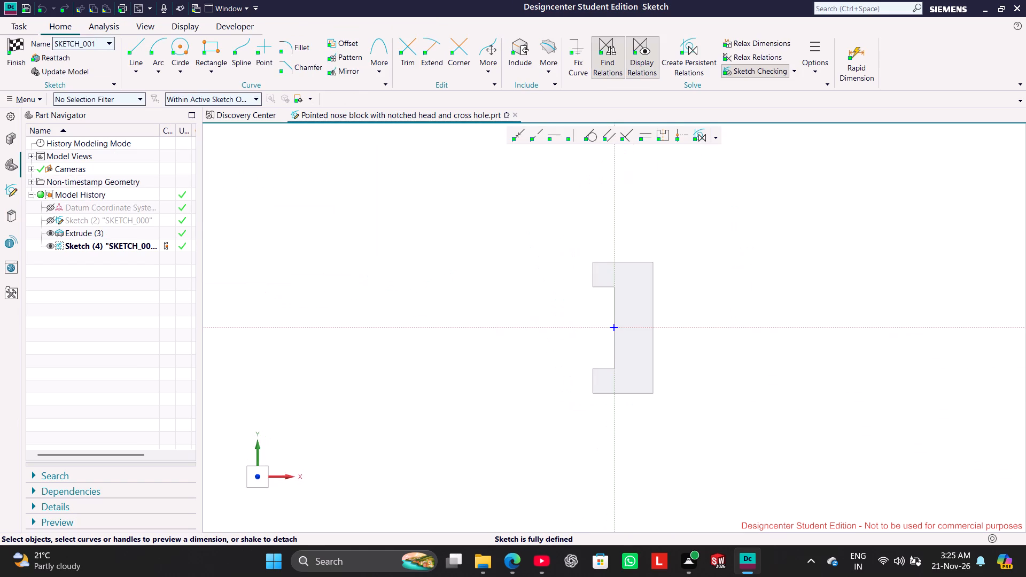
left_click(453, 277)
left_click(213, 49)
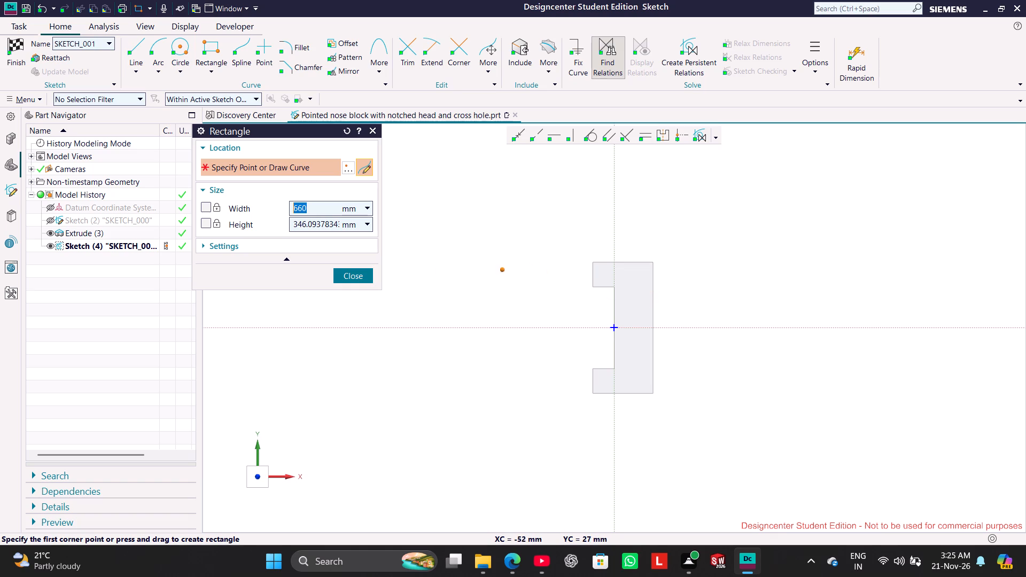
left_click(371, 273)
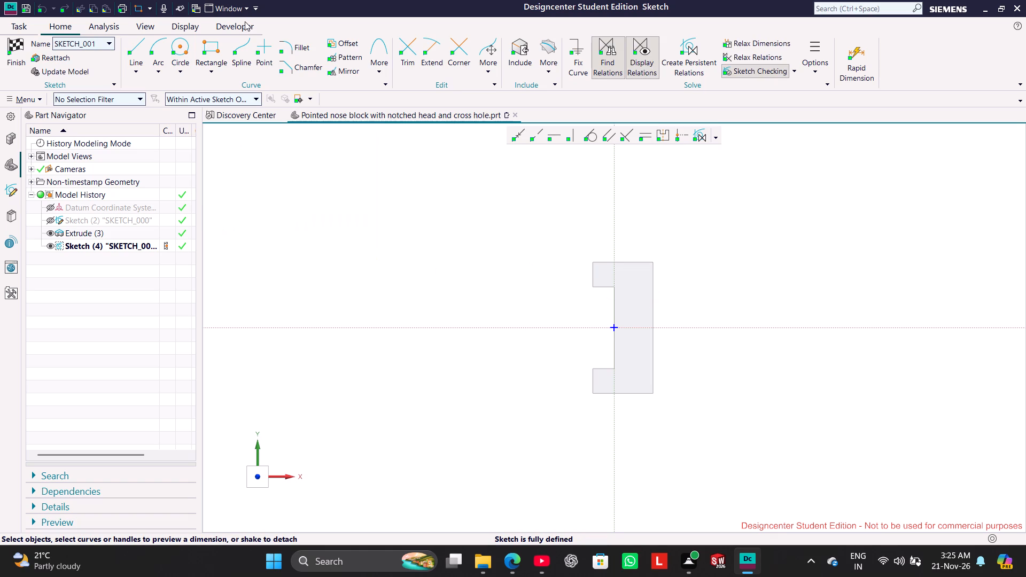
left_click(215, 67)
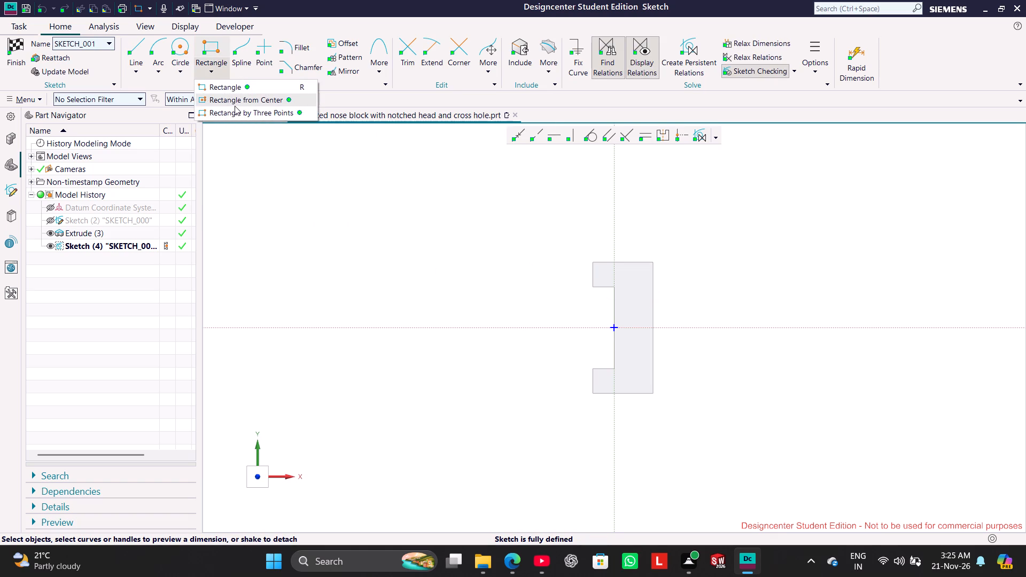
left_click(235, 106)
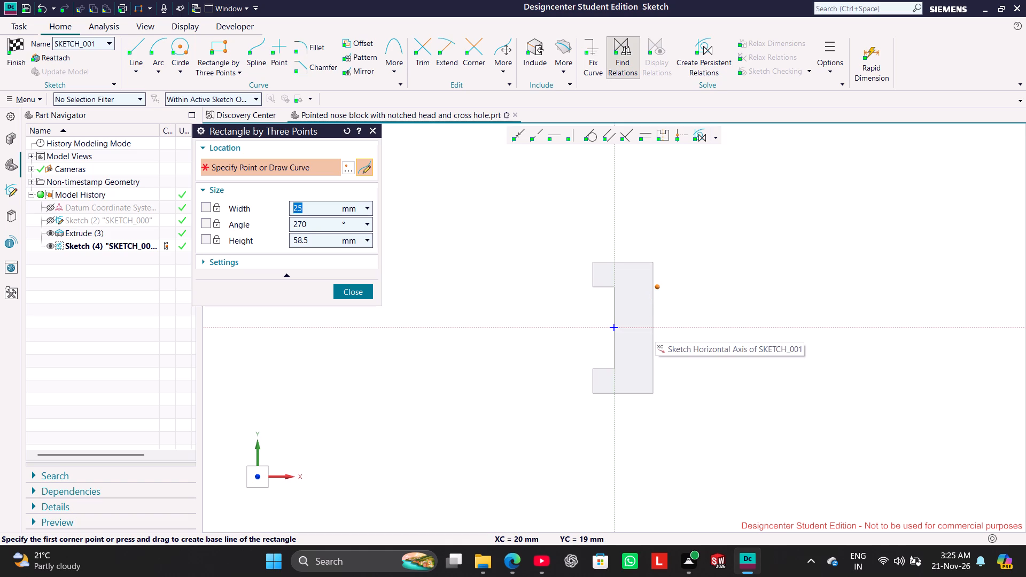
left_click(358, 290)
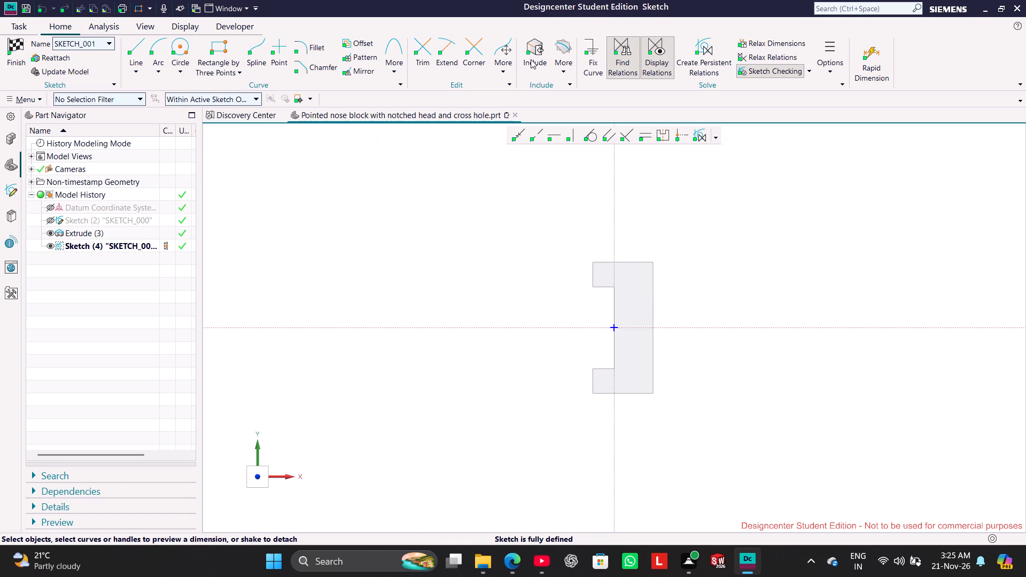
Include the block's long outer vertical edge, opposite the notch, as reference geometry in the sketch.
left_click(531, 59)
left_click(656, 305)
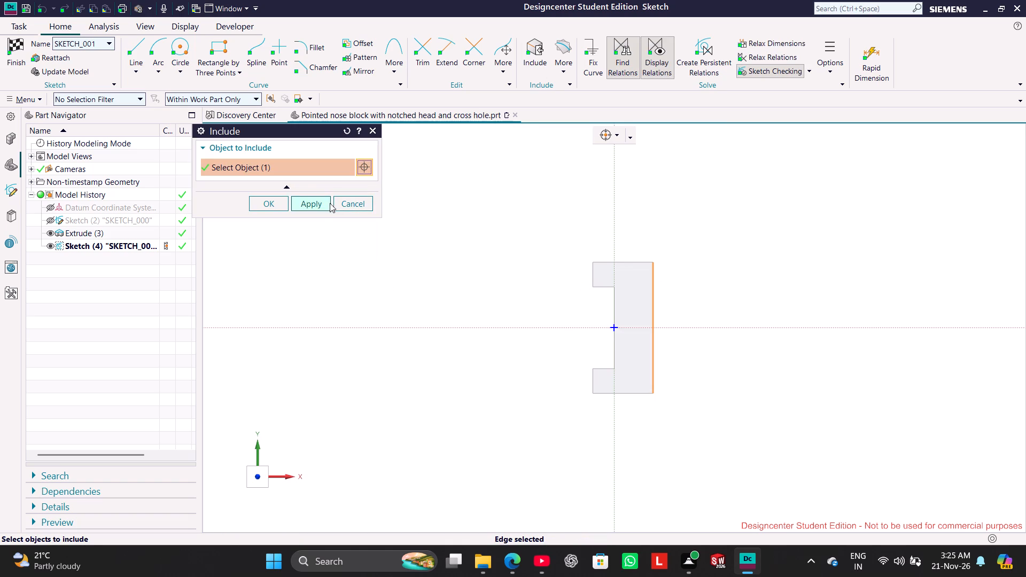
left_click(319, 205)
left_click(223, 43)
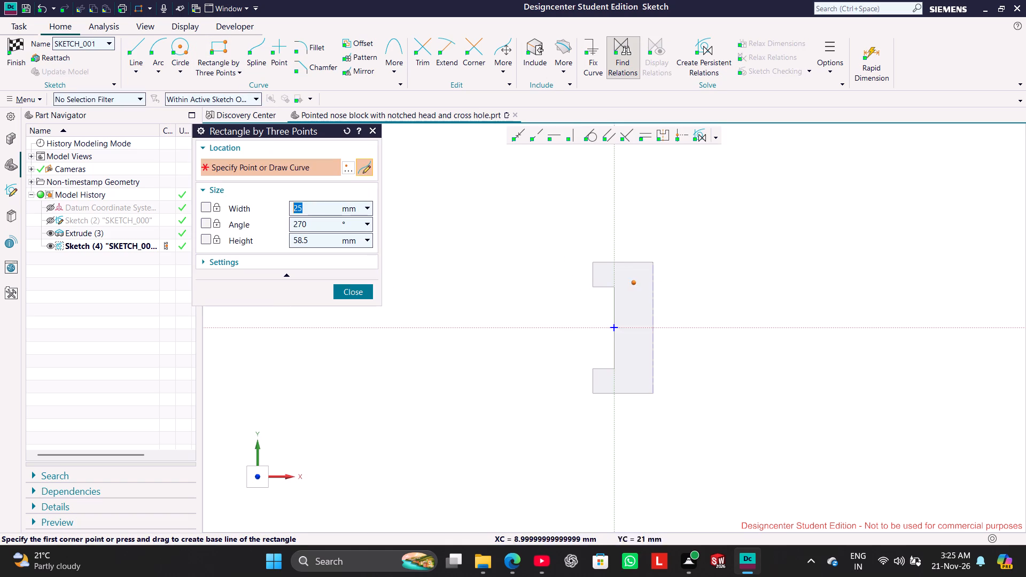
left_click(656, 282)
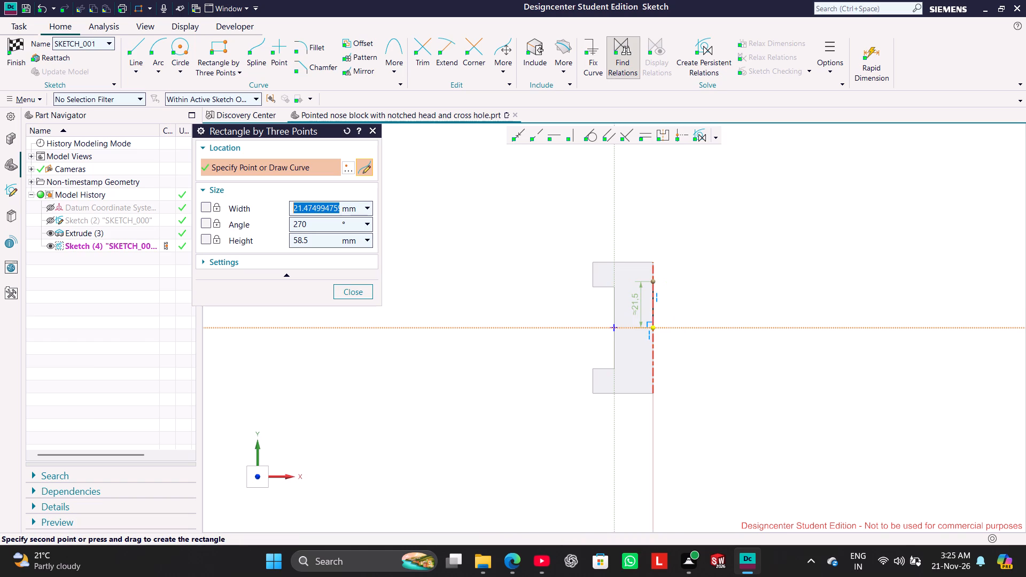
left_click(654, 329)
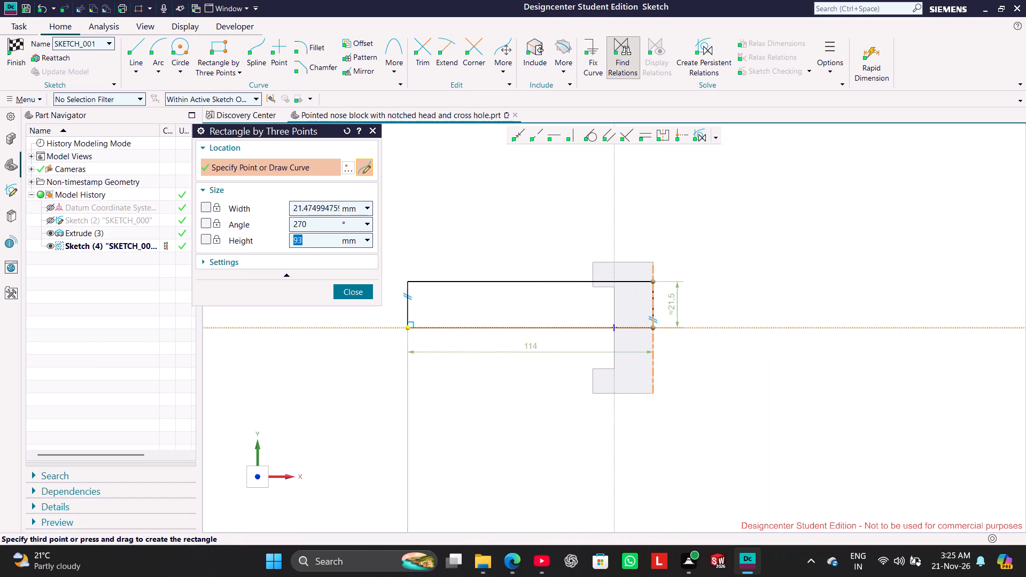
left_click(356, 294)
Draw a three-point rectangle about 34 mm wide and 95 mm long, extending outward from the included long edge across the horizontal axis.
left_click(218, 45)
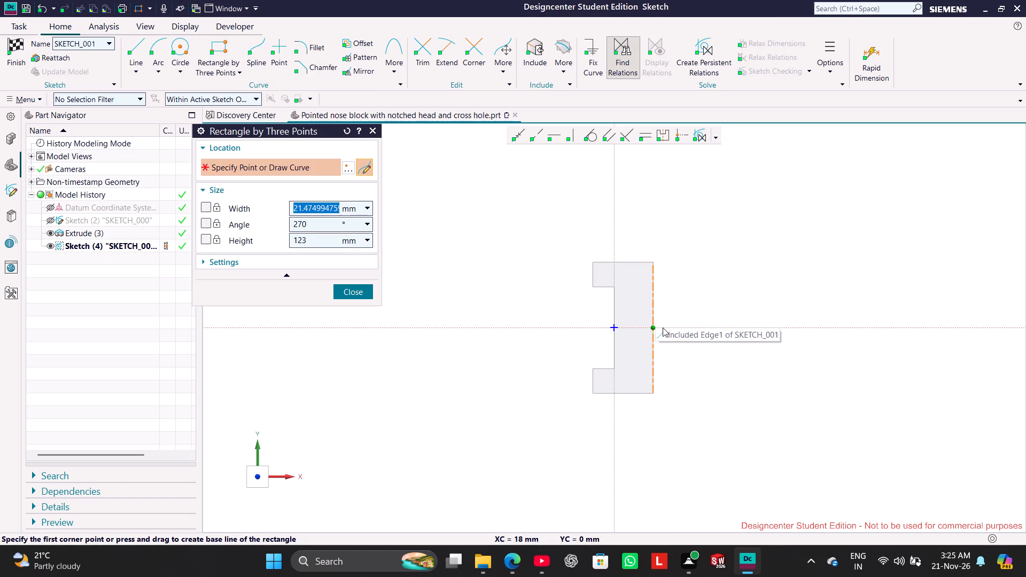
left_click(656, 294)
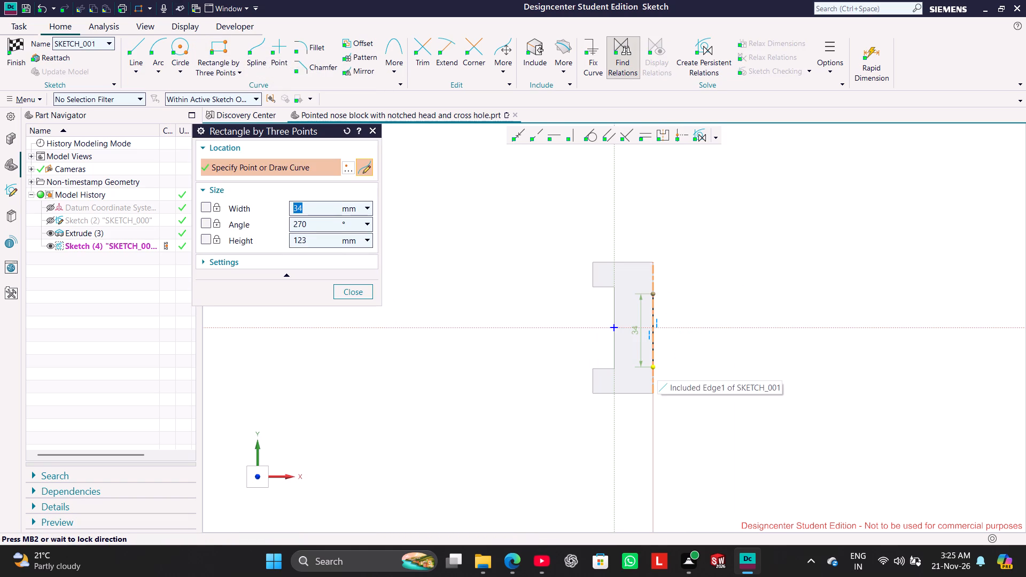
left_click(657, 367)
left_click(857, 368)
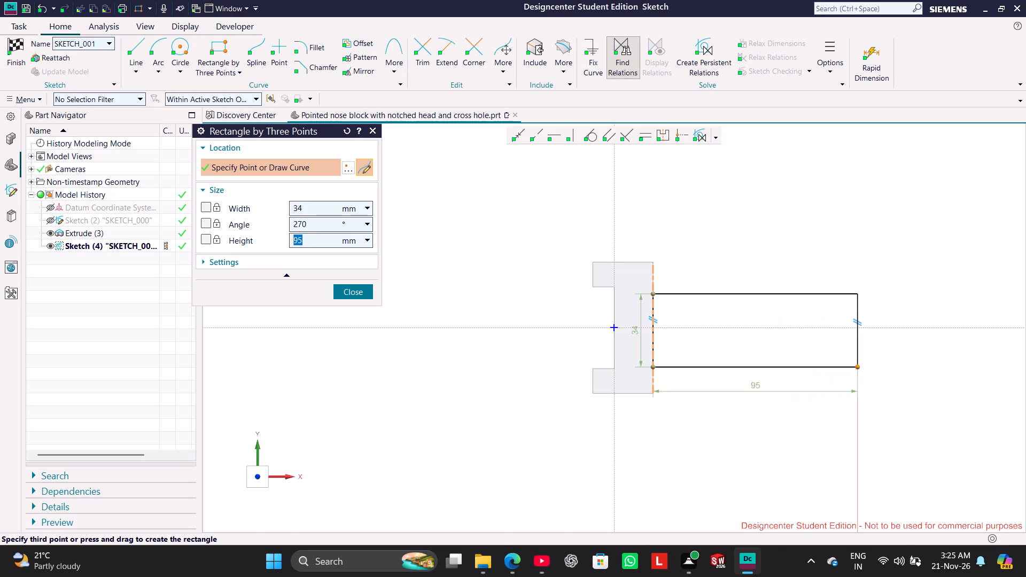
left_click(366, 292)
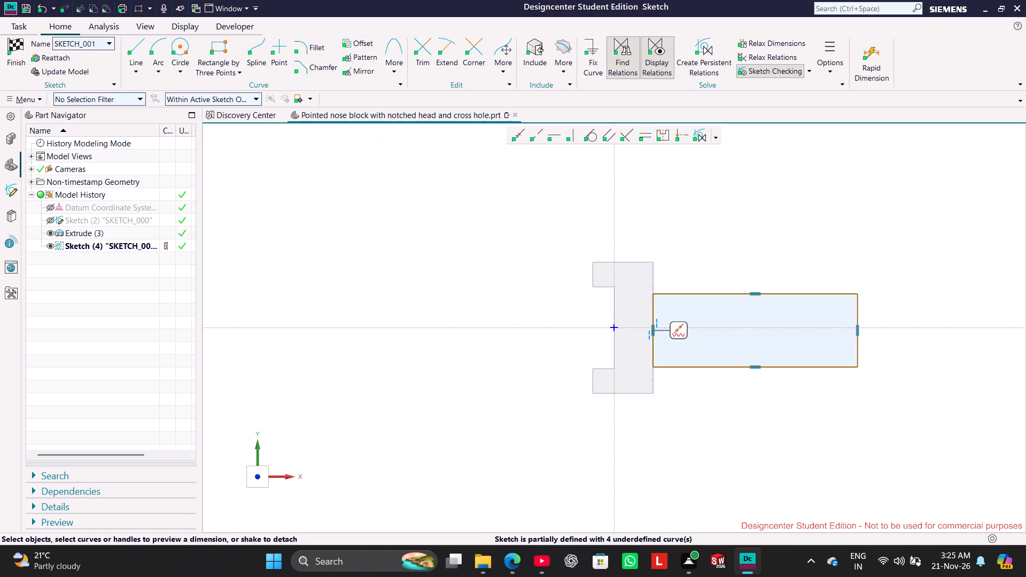
left_click(479, 256)
Make the midpoint of the rectangle's far vertical edge coincident with the sketch's horizontal axis.
scroll(890, 345, "up", 4)
scroll(828, 316, "up", 2)
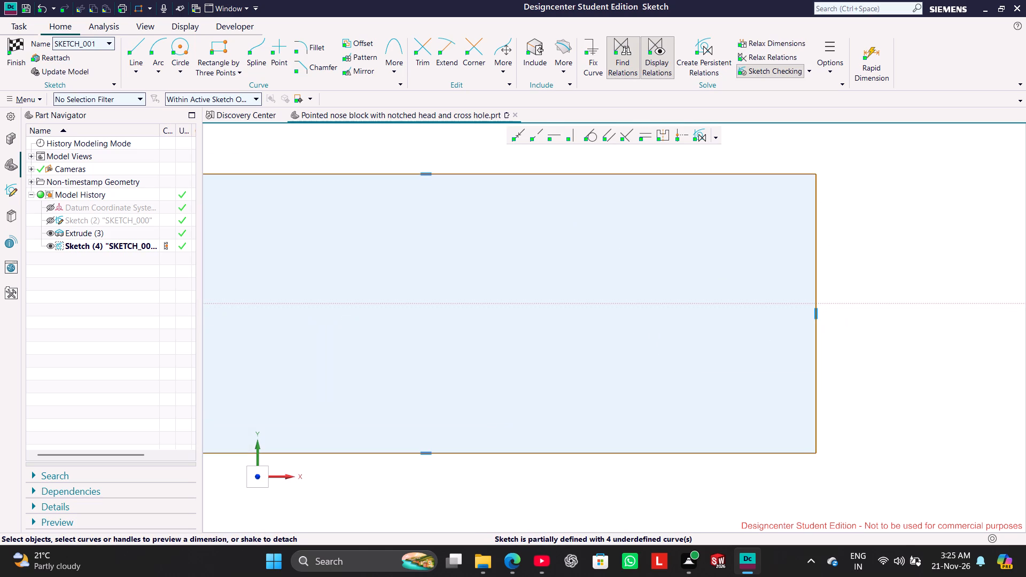
left_click(519, 144)
left_click(512, 134)
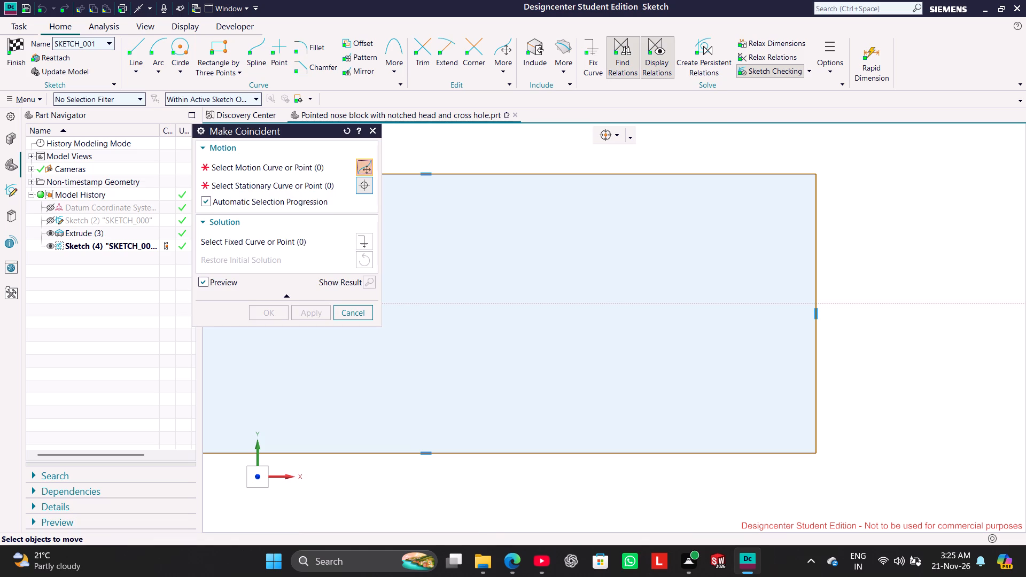
left_click(816, 312)
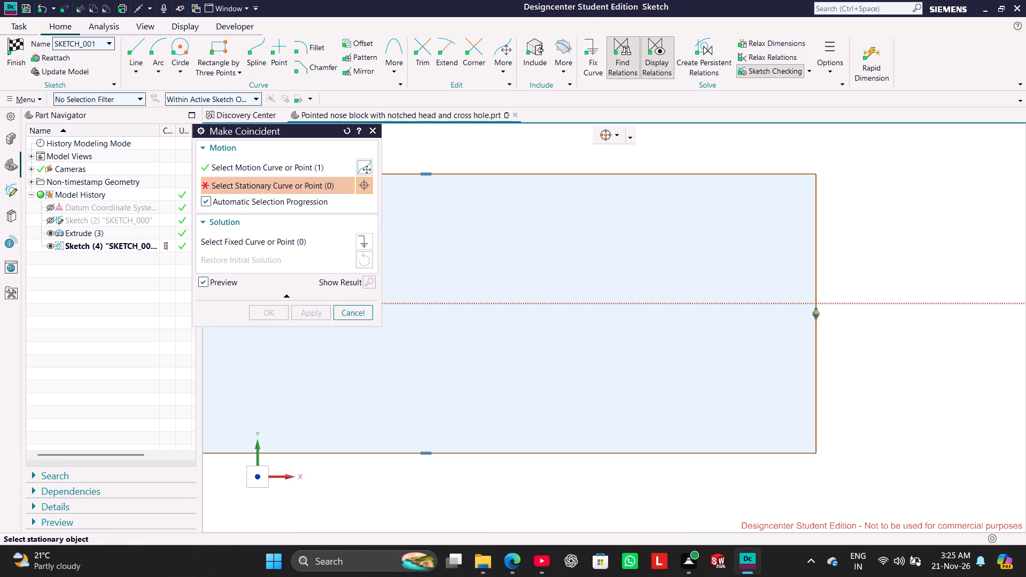
left_click(827, 304)
left_click(308, 308)
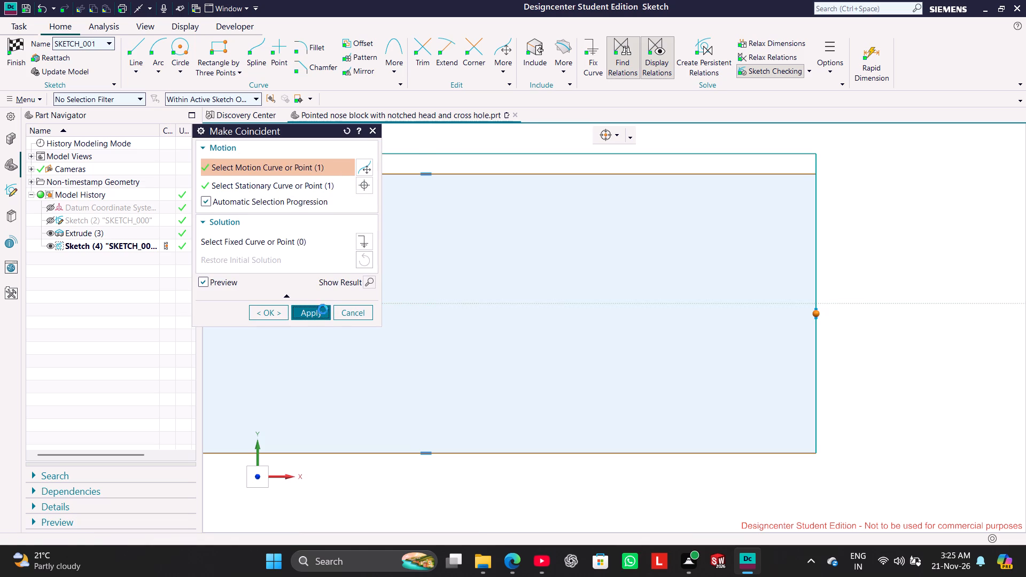
left_click(354, 311)
Include the outer vertical edge of the block's lower arm as reference geometry in the sketch.
scroll(402, 311, "down", 2)
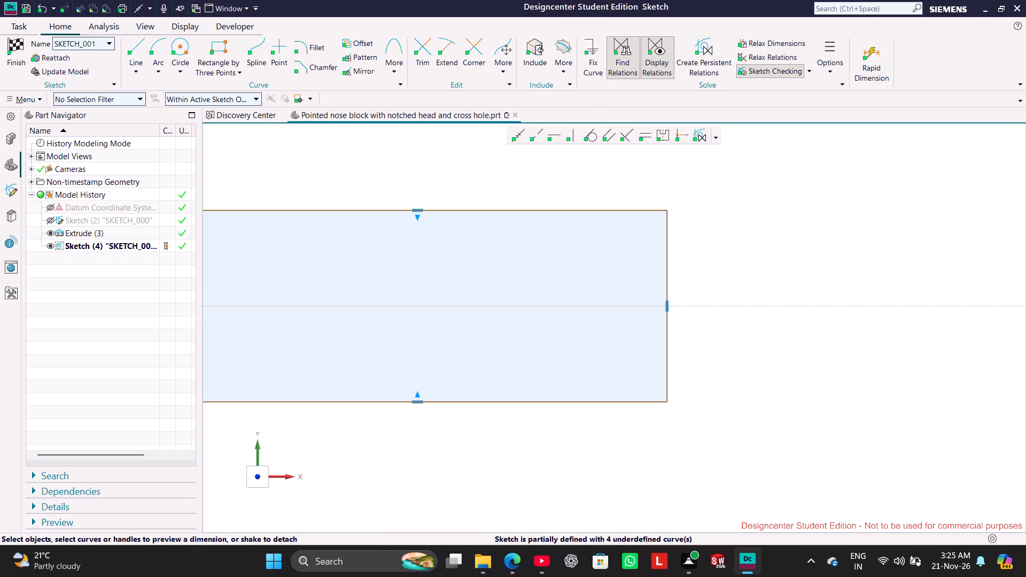
middle_click_drag(325, 191, 602, 194, "shift")
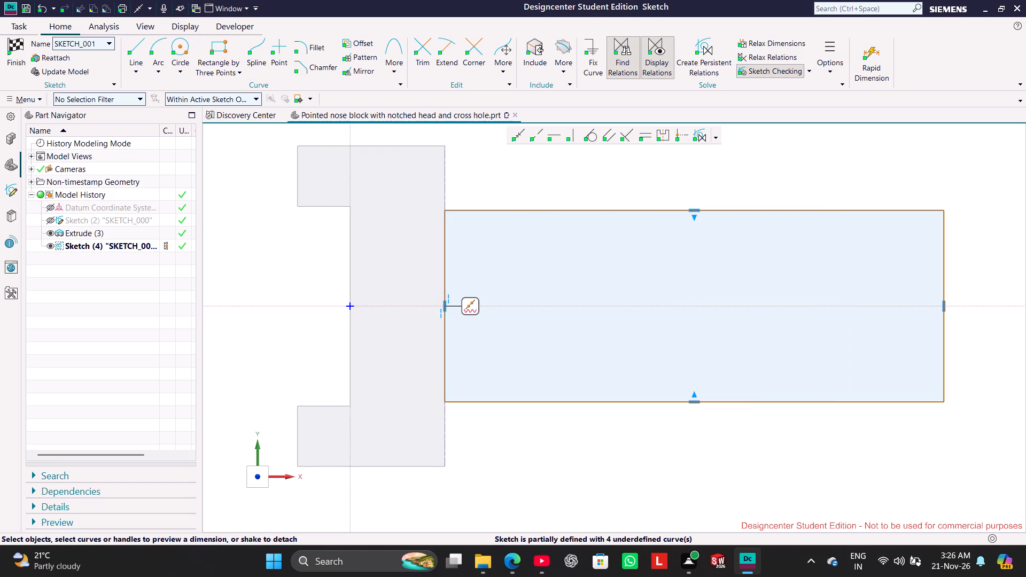
left_click(540, 57)
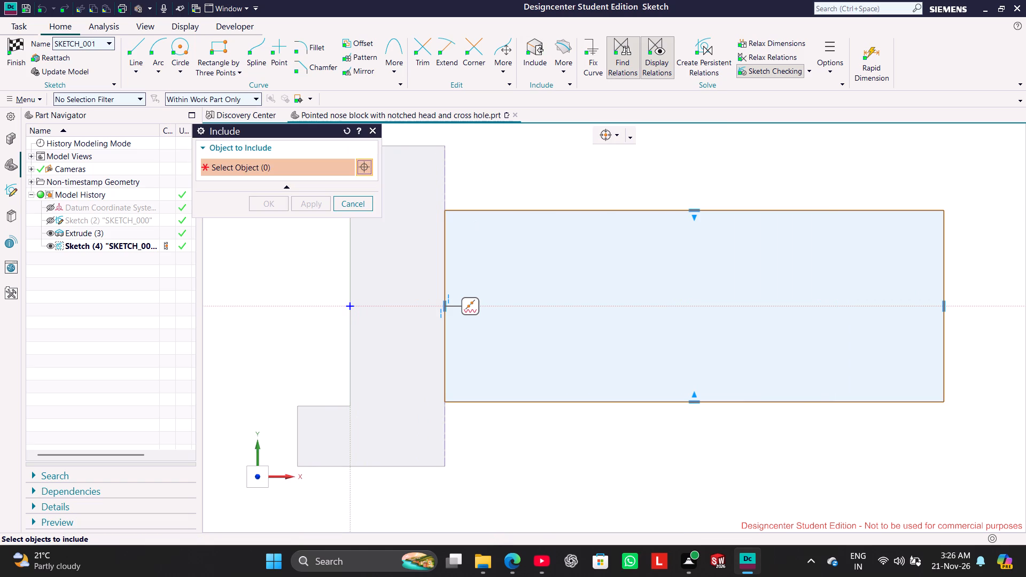
left_click(300, 422)
left_click(310, 209)
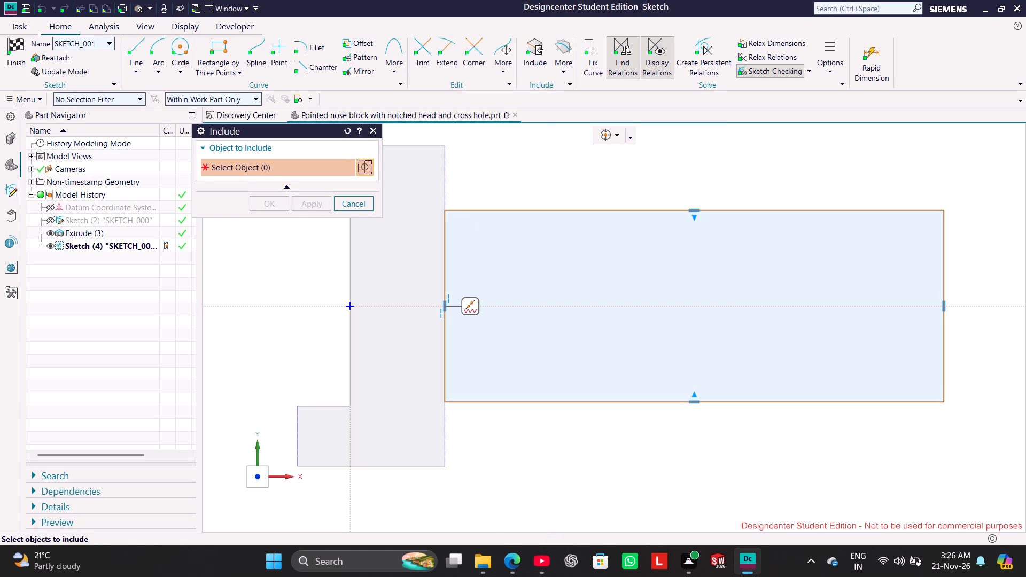
left_click(348, 205)
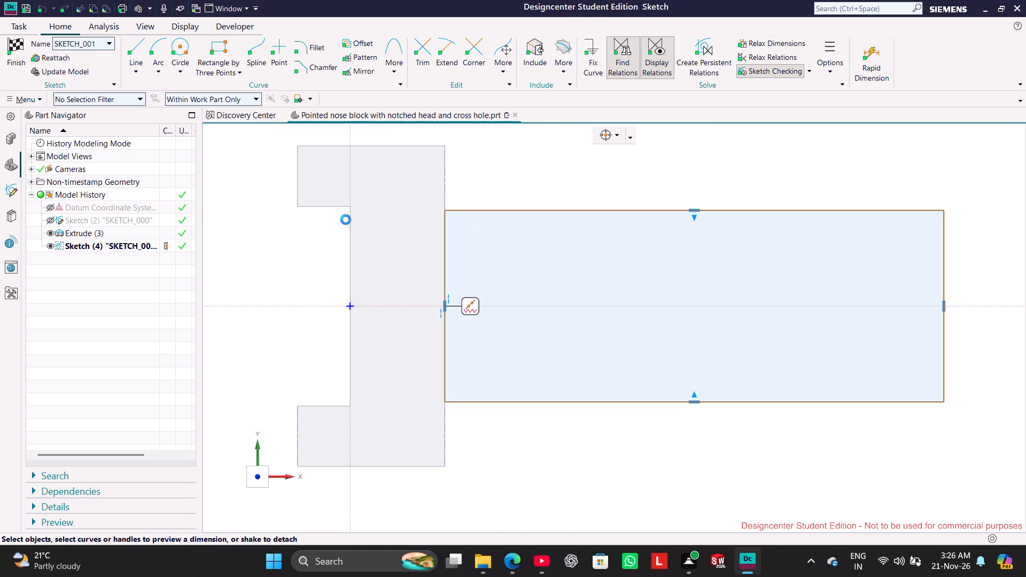
Dimension the distance from the lower arm's outer edge to the rectangle's far edge as 120 mm, placed below the profile.
left_click(295, 431)
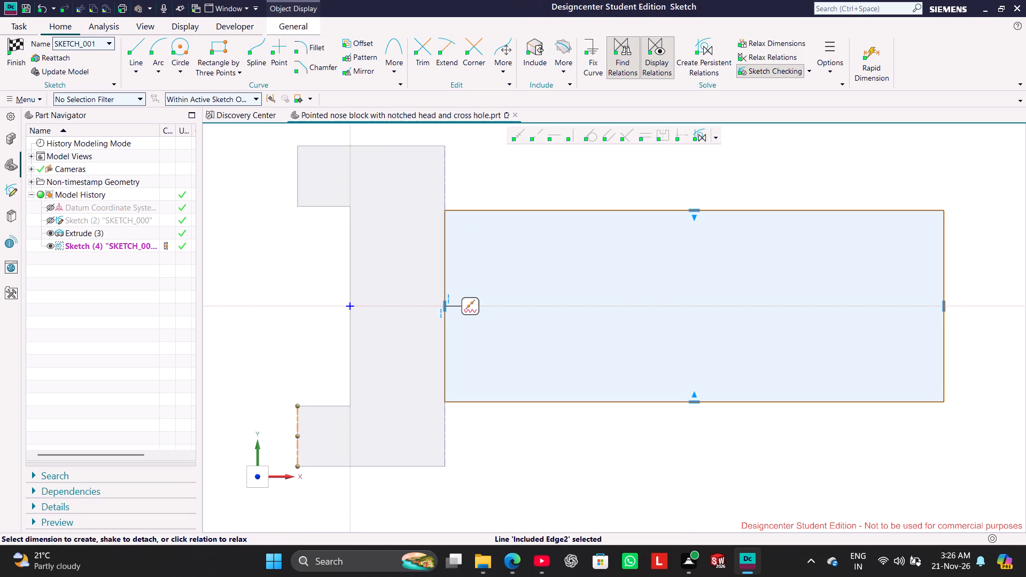
left_click(943, 367)
left_click_drag(623, 365, 621, 400)
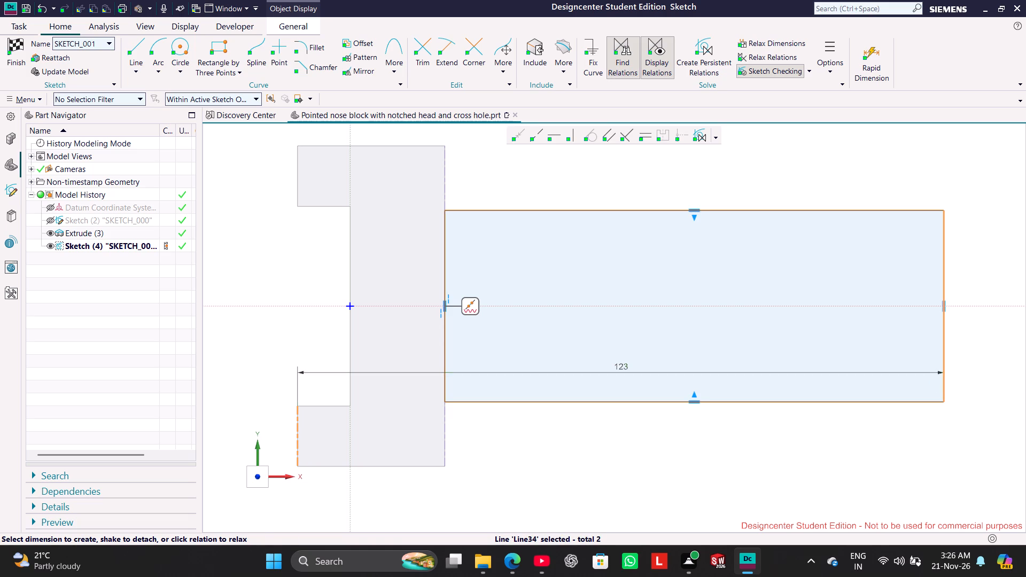
left_click_drag(621, 400, 616, 470)
double_click(625, 471)
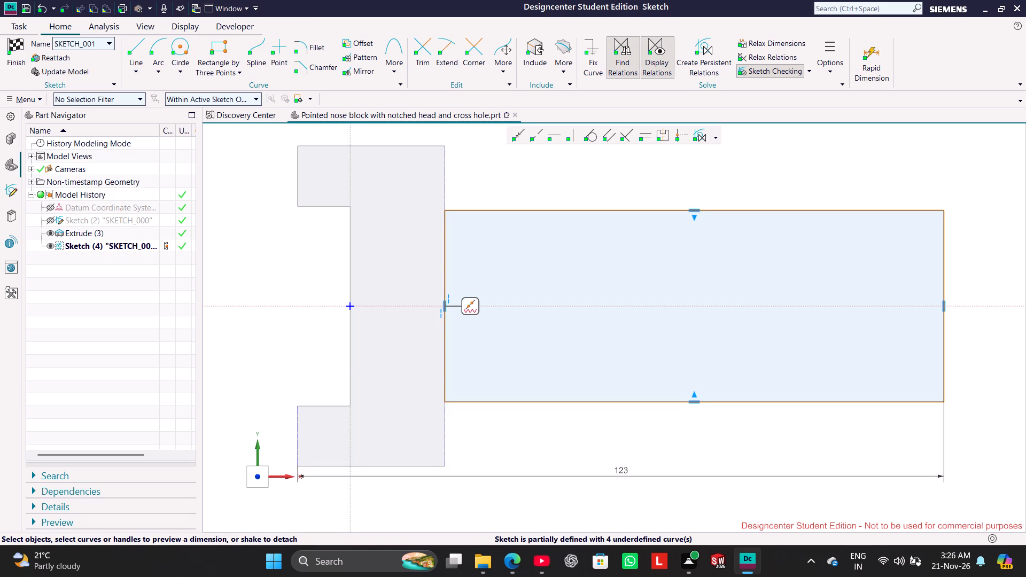
double_click(625, 471)
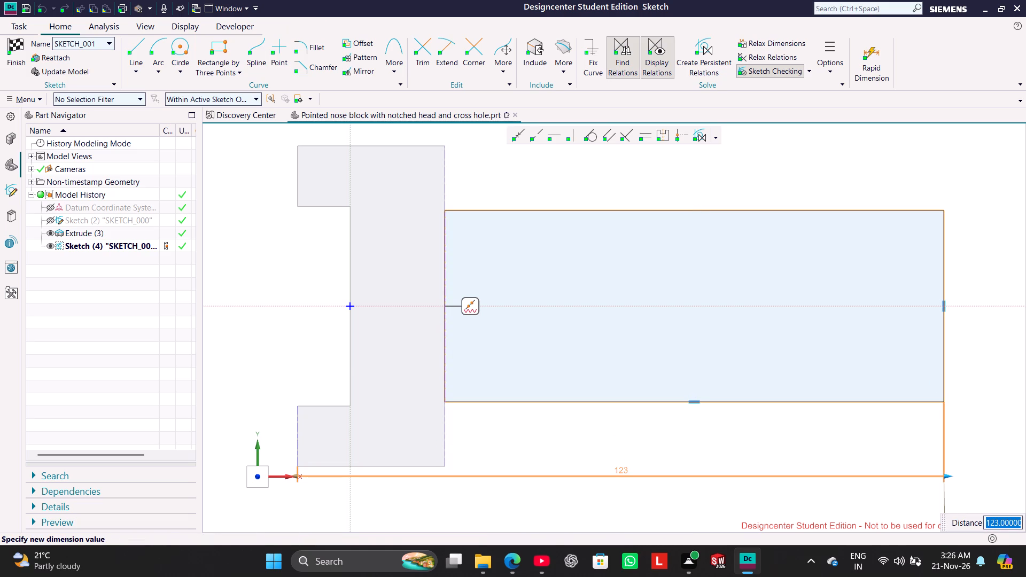
double_click(621, 468)
type("120")
key("Return")
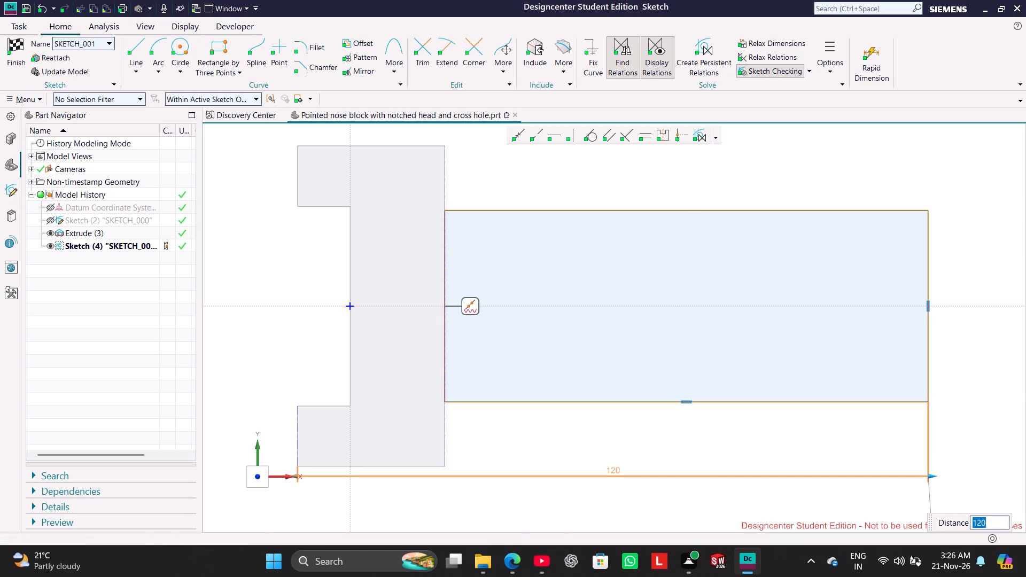
left_click(648, 518)
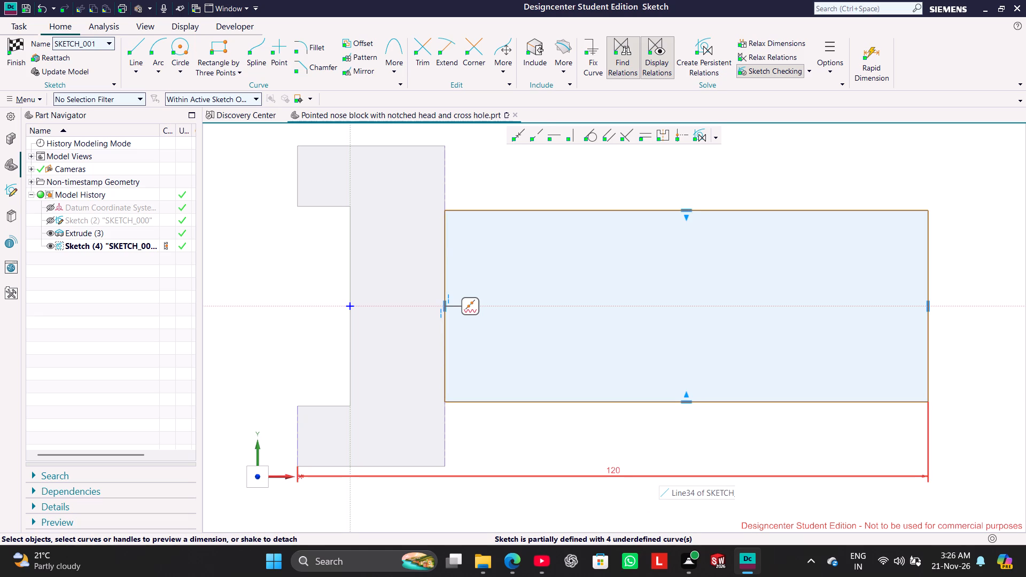
Dimension the rectangle's far vertical edge as 41 mm.
left_click(927, 261)
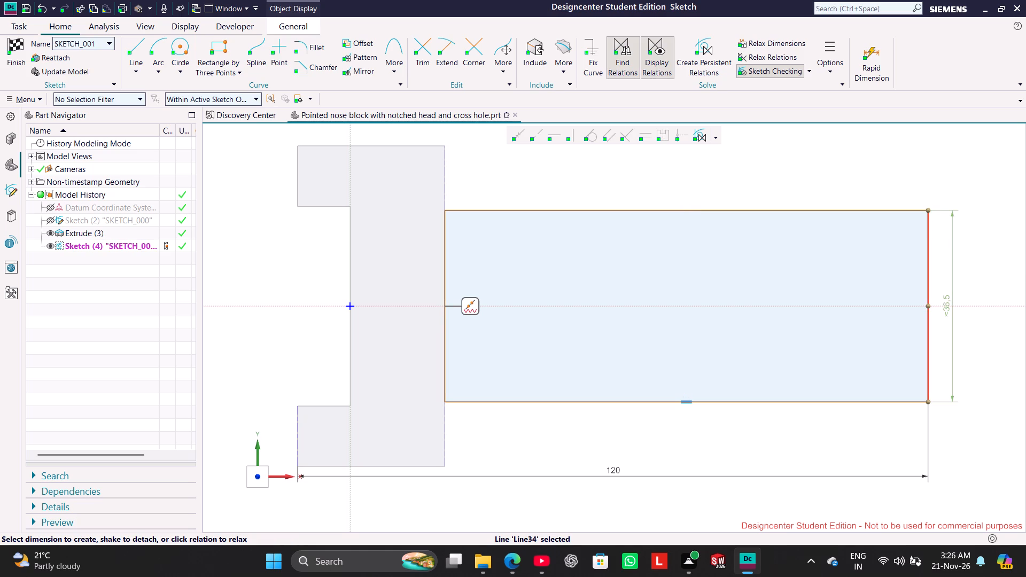
double_click(949, 305)
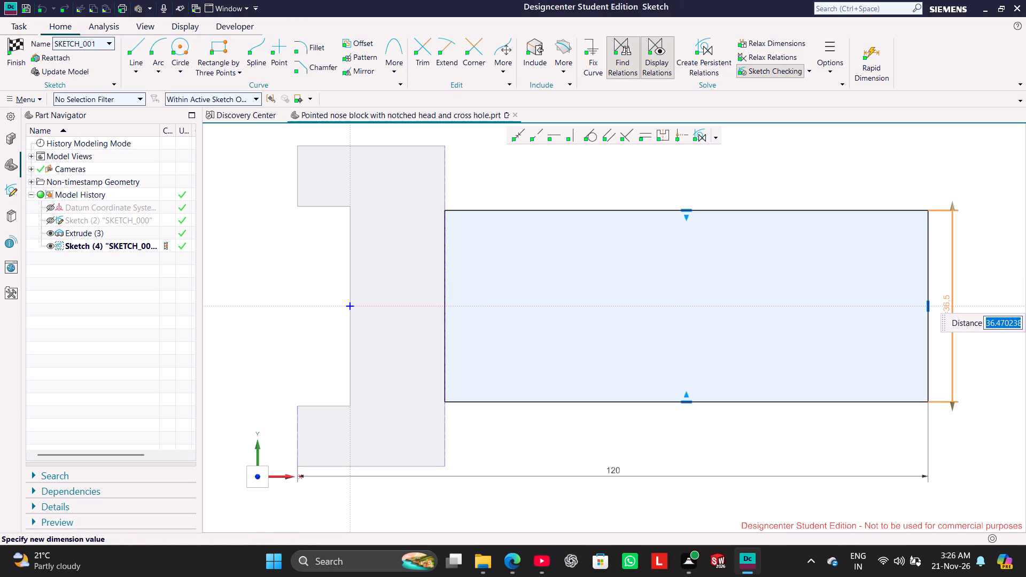
type("41")
key("Return")
left_click(878, 180)
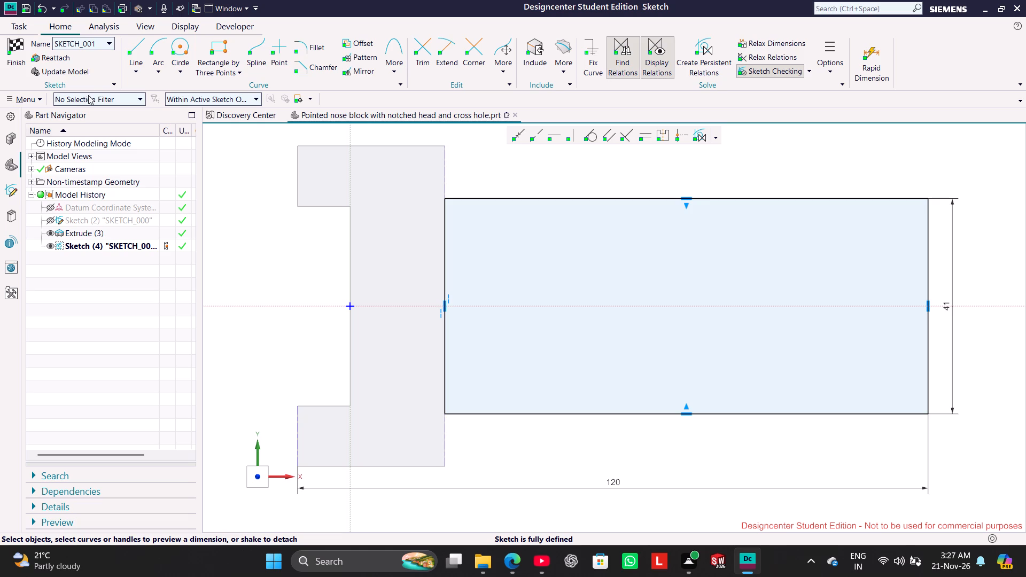
Draw a sloped line about 43.5 mm long from the horizontal axis near the rectangle's far edge up to its upper edge.
left_click(134, 53)
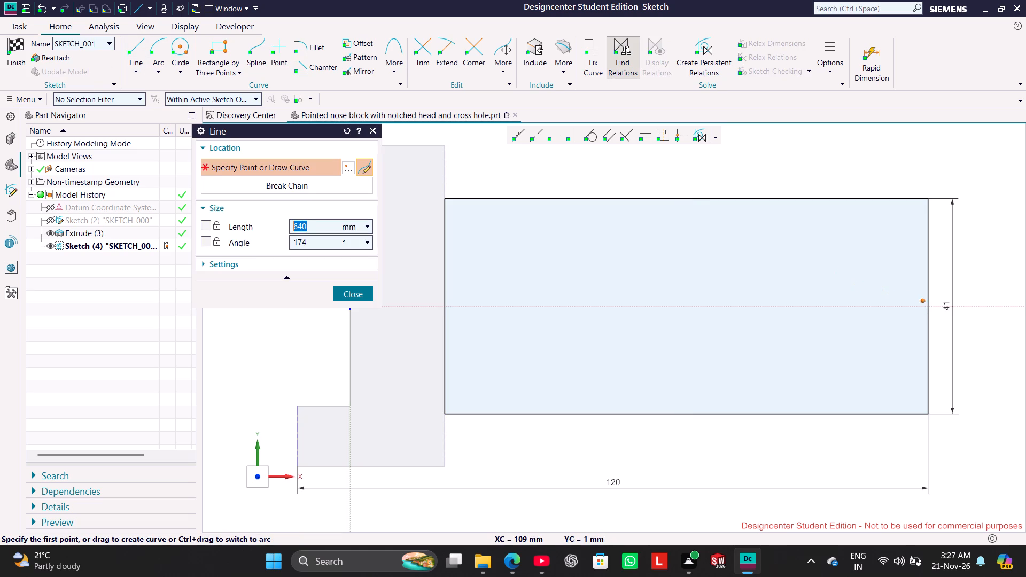
left_click(935, 301)
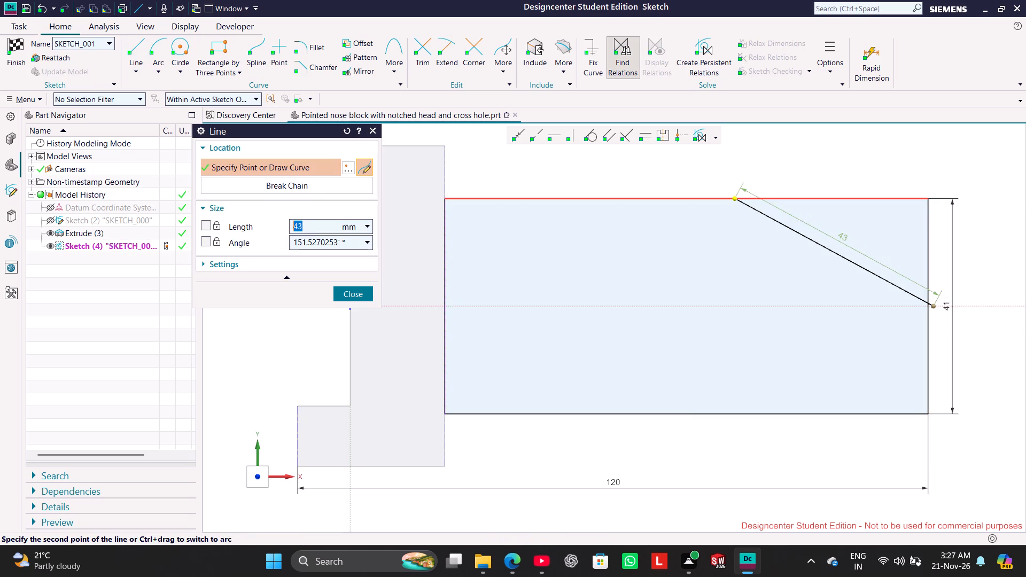
left_click(733, 201)
left_click(356, 297)
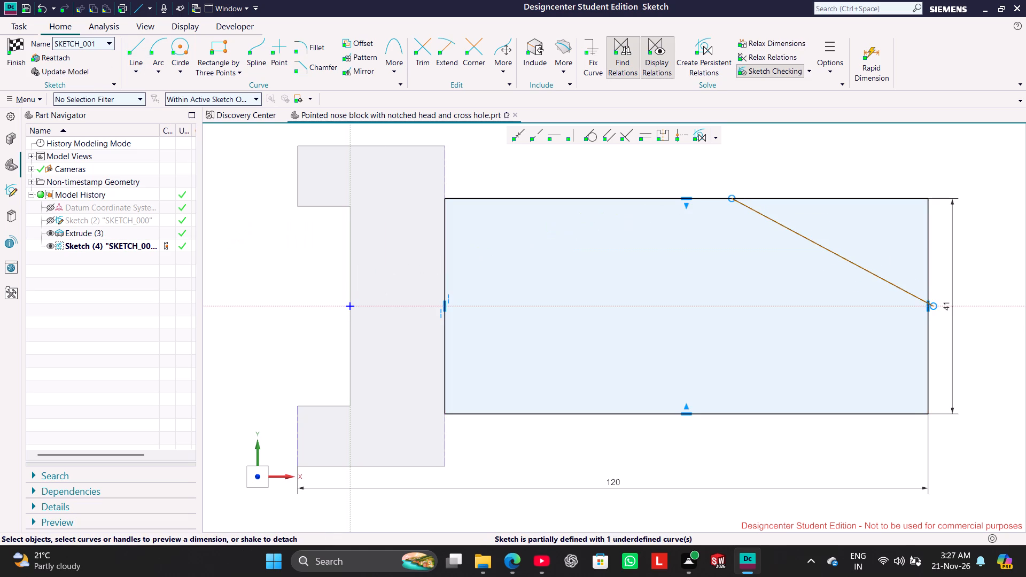
Mirror the sloped nose line about the sketch's horizontal axis.
left_click(825, 244)
left_click(363, 74)
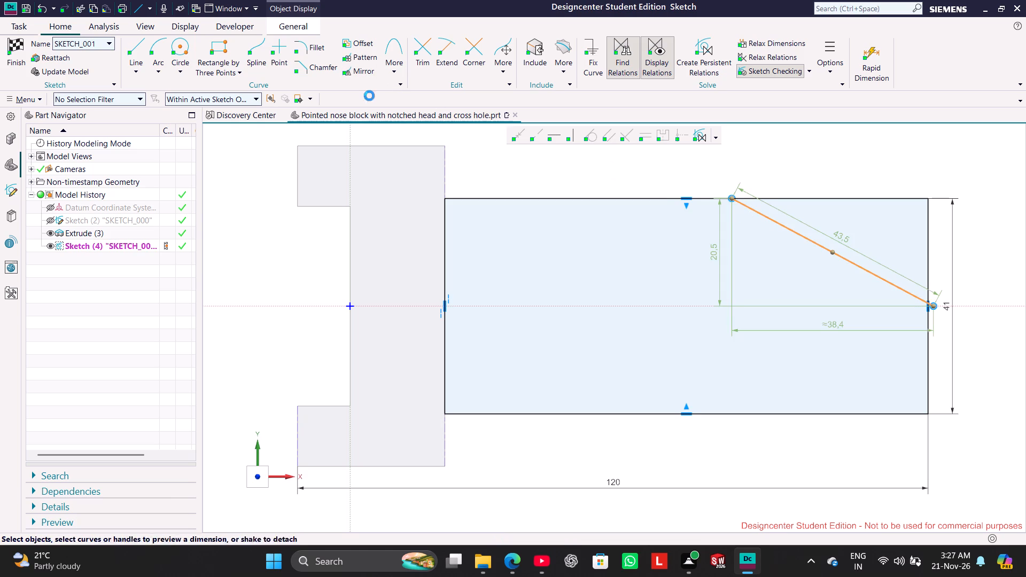
middle_click(302, 360)
left_click(743, 308)
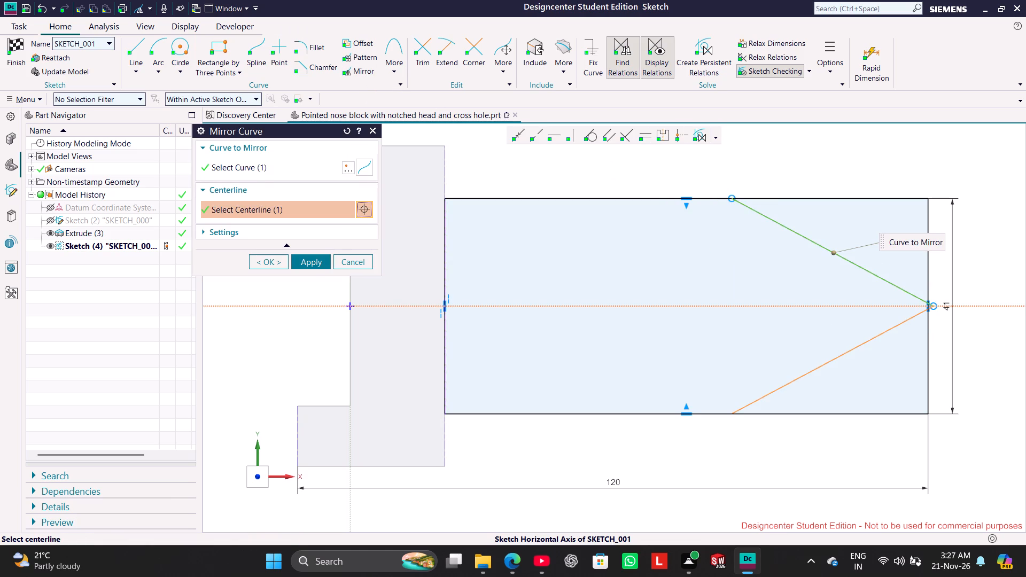
left_click(311, 263)
left_click(355, 261)
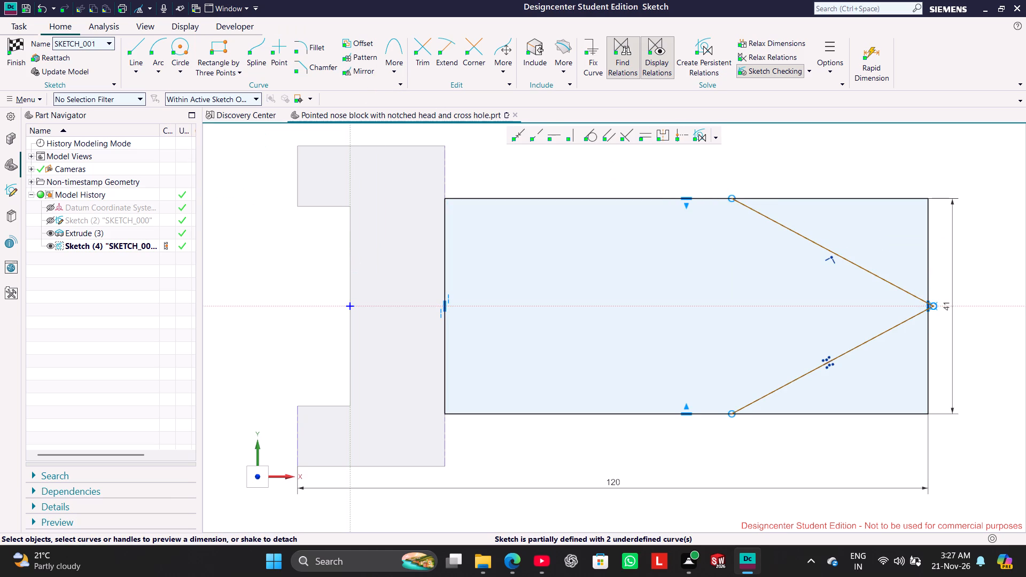
Dimension the angle between the two sloped nose lines as 52°.
left_click(783, 230)
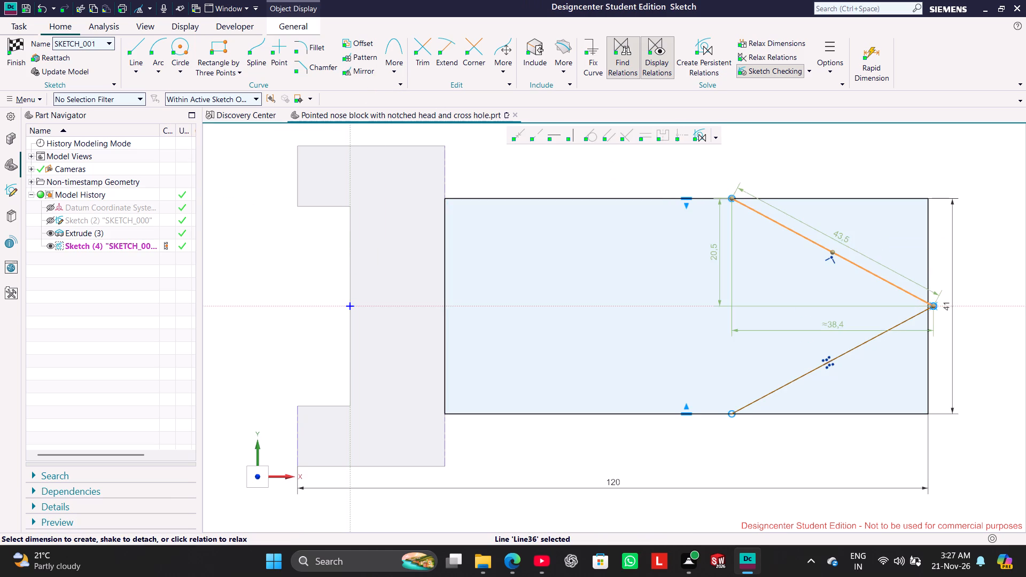
left_click(805, 377)
double_click(795, 310)
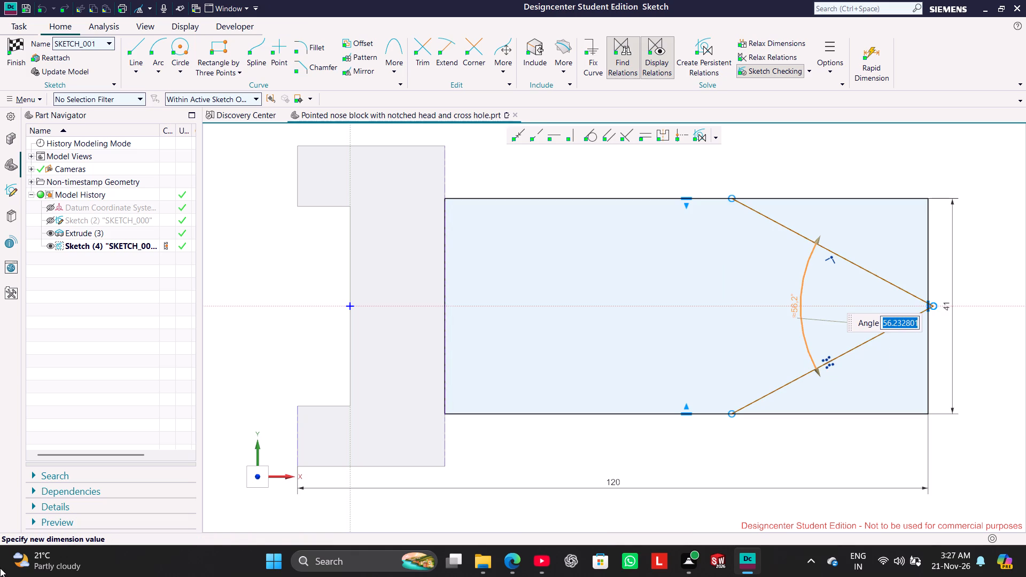
type("52")
key("Return")
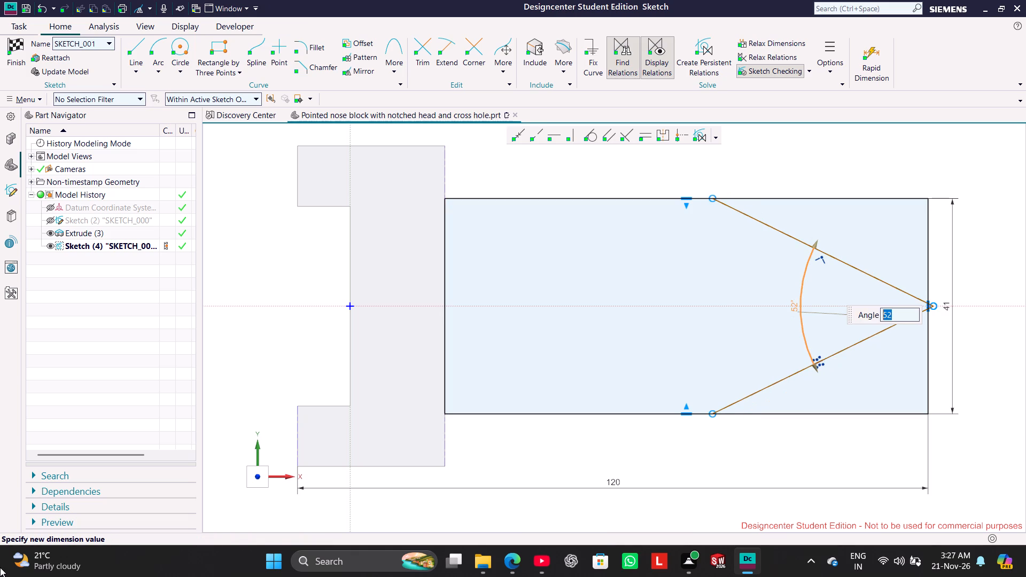
left_click(305, 268)
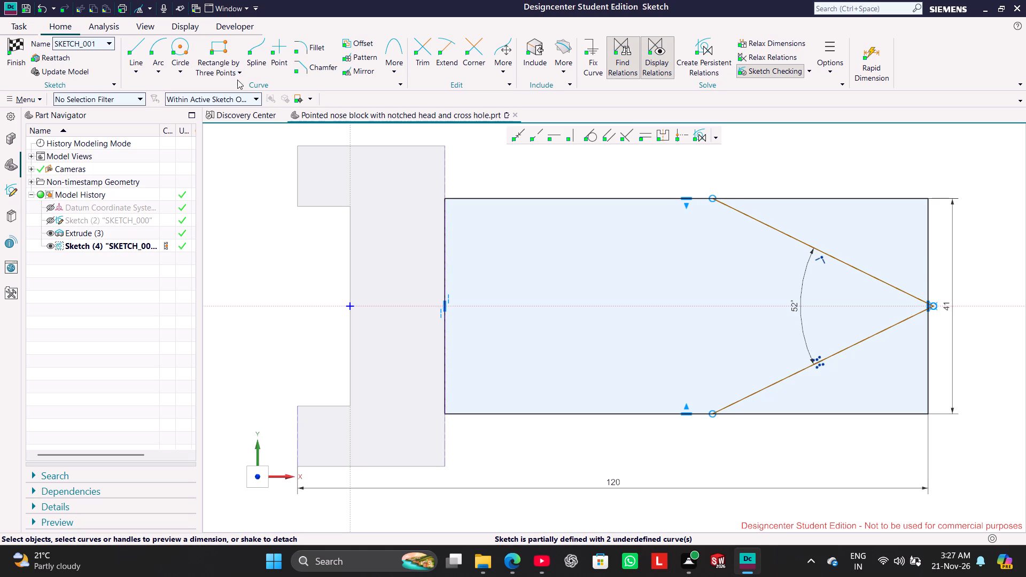
Trim the rectangle's upper and lower far corners outside the two sloped nose lines.
left_click(422, 61)
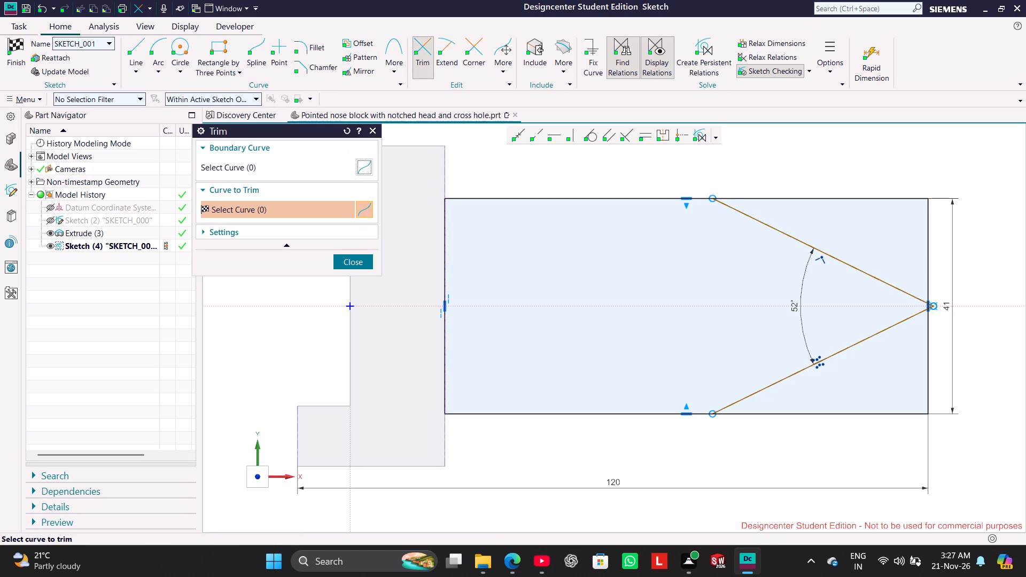
left_click(968, 253)
left_click_drag(943, 247, 922, 231)
left_click_drag(922, 231, 892, 191)
left_click_drag(941, 334, 897, 380)
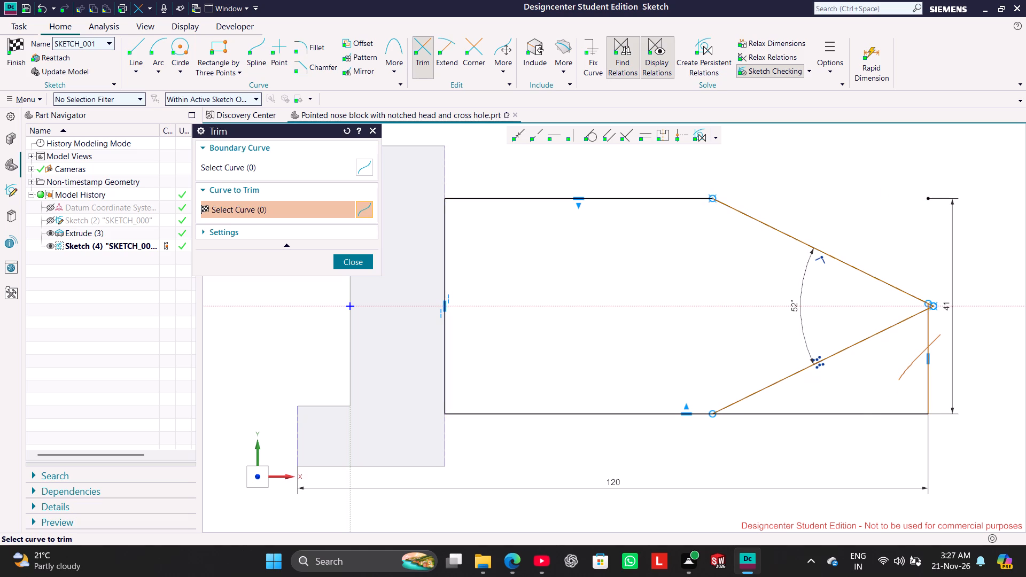
left_click_drag(897, 380, 858, 425)
left_click(359, 266)
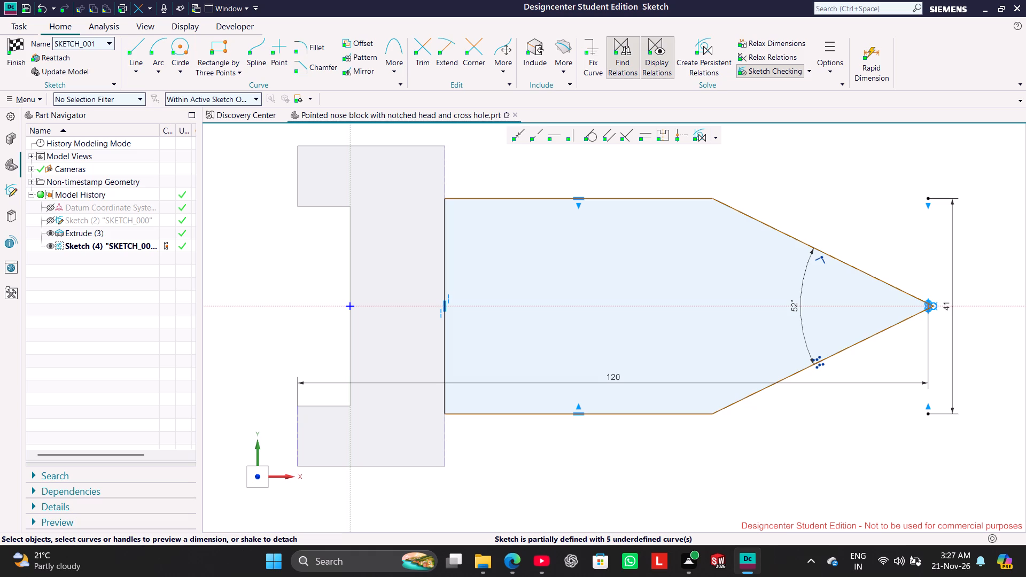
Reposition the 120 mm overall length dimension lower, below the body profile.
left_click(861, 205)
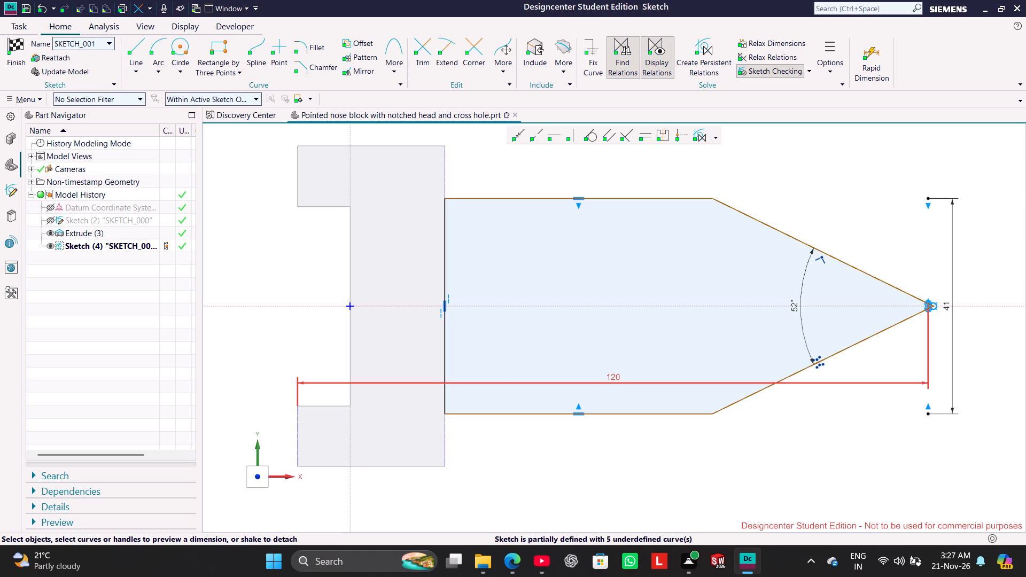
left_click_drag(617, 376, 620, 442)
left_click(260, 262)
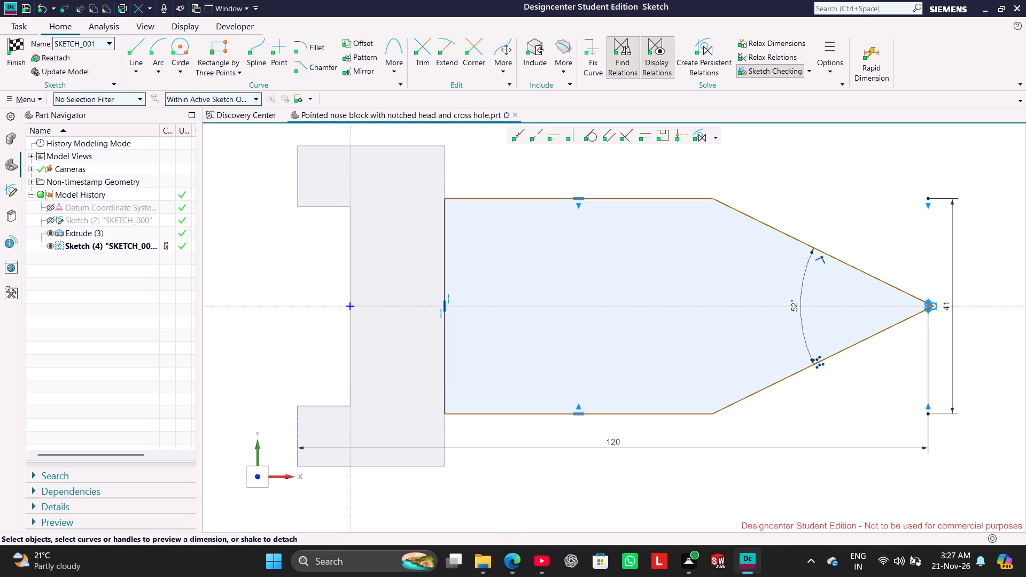
Pull the nose lines back along the horizontal axis so the tip separates from the remaining far vertical line.
left_click_drag(607, 199, 614, 167)
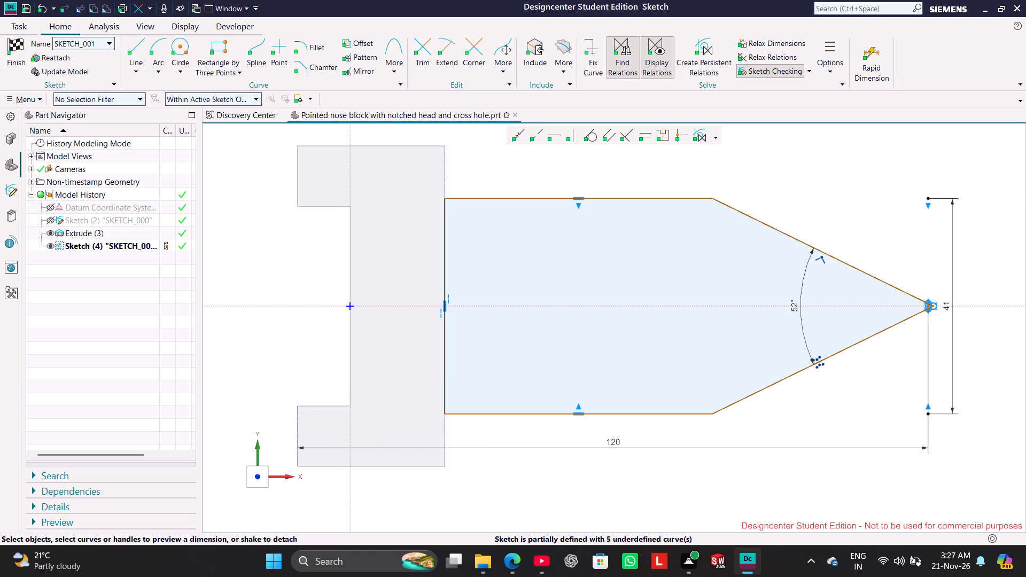
left_click_drag(663, 414, 669, 449)
left_click_drag(732, 402, 765, 447)
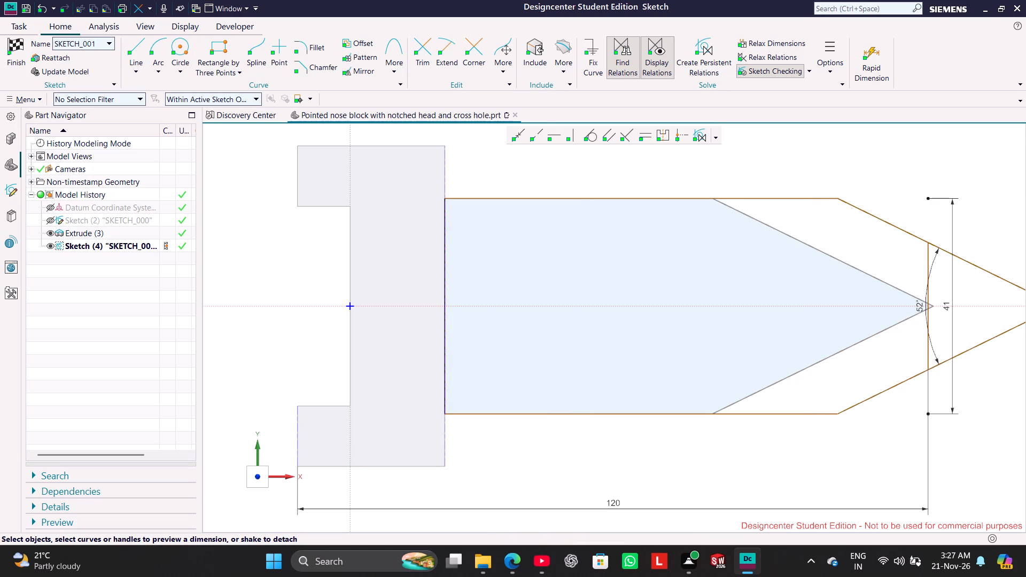
left_click_drag(765, 447, 625, 435)
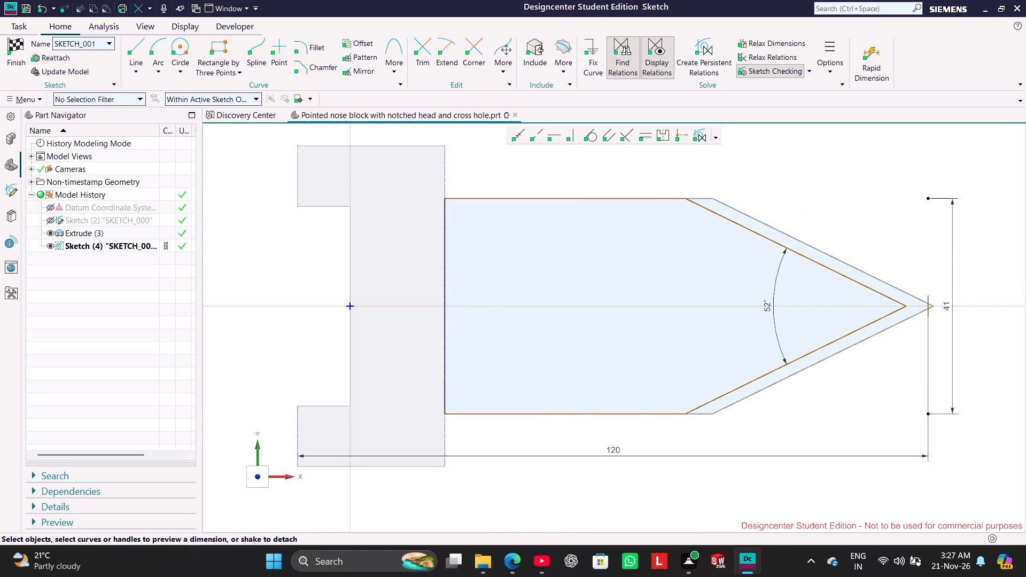
left_click_drag(625, 435, 523, 433)
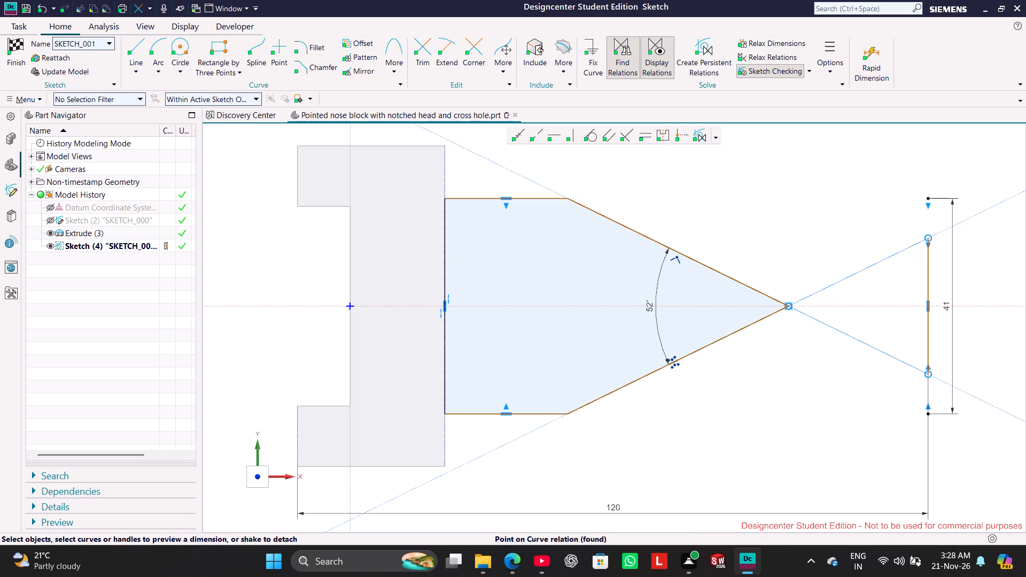
Make the nose tip coincident with the vertical line at the end of the 120 mm dimension.
left_click(520, 137)
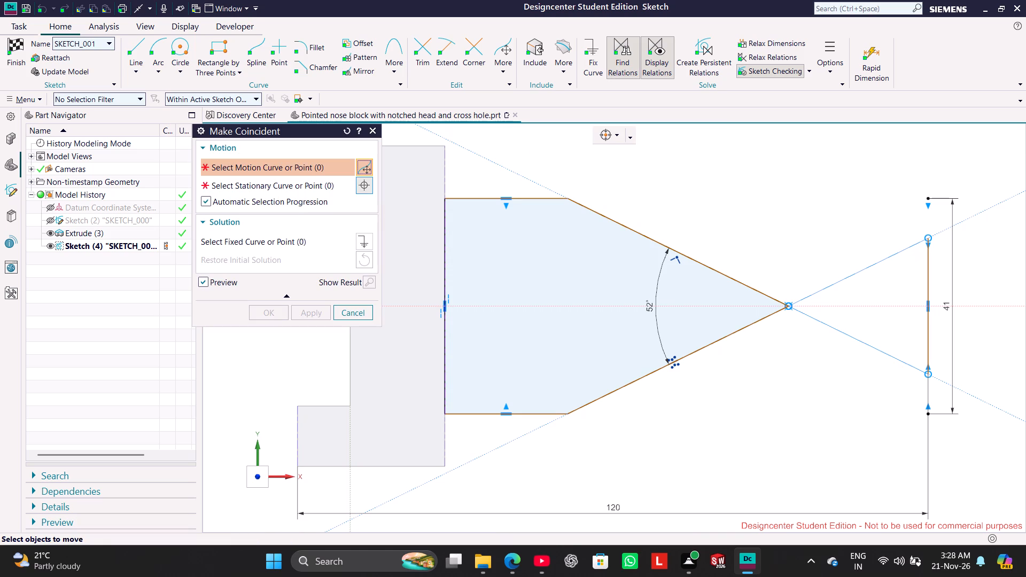
left_click(789, 307)
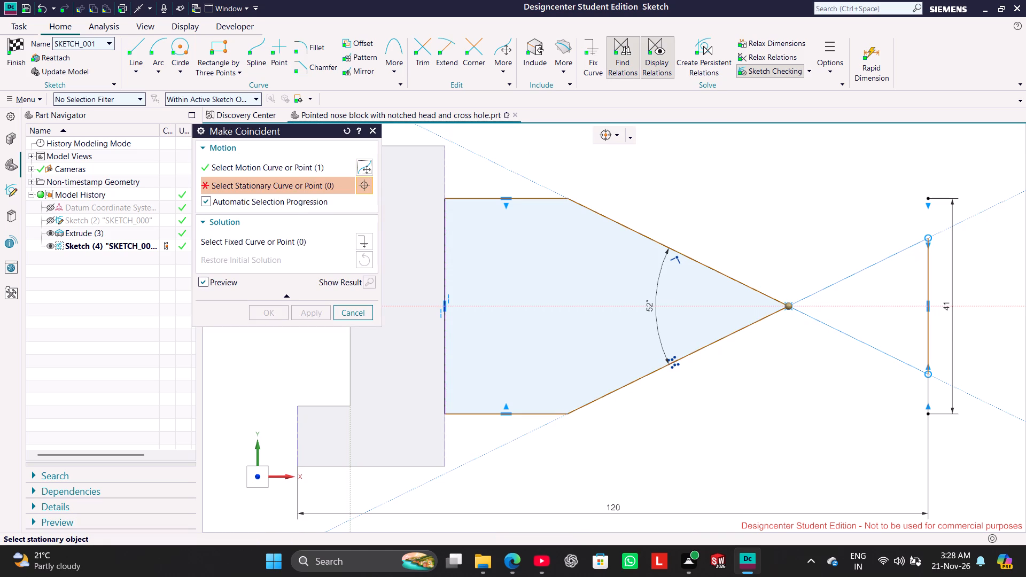
left_click(929, 304)
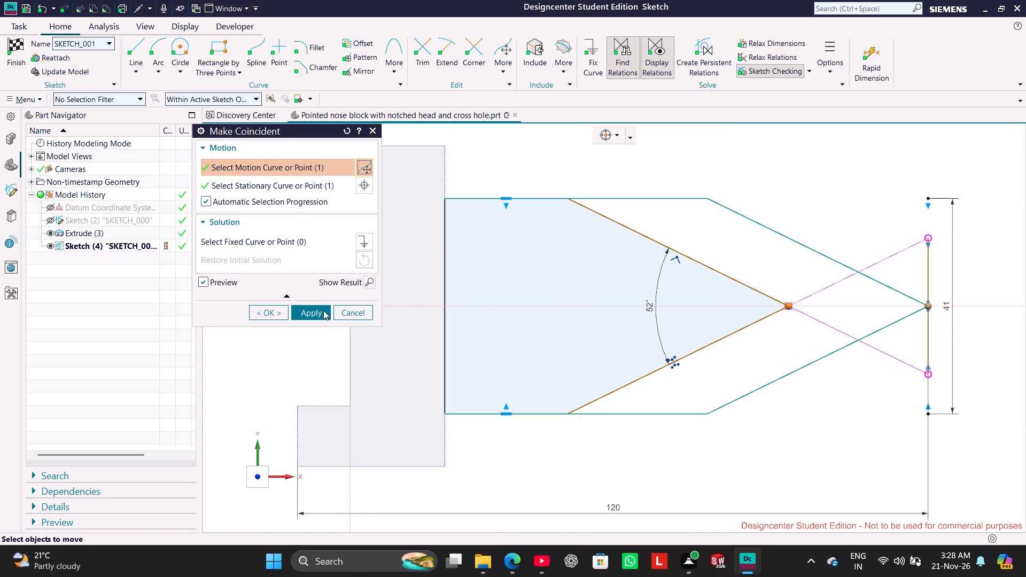
left_click(323, 310)
left_click(356, 311)
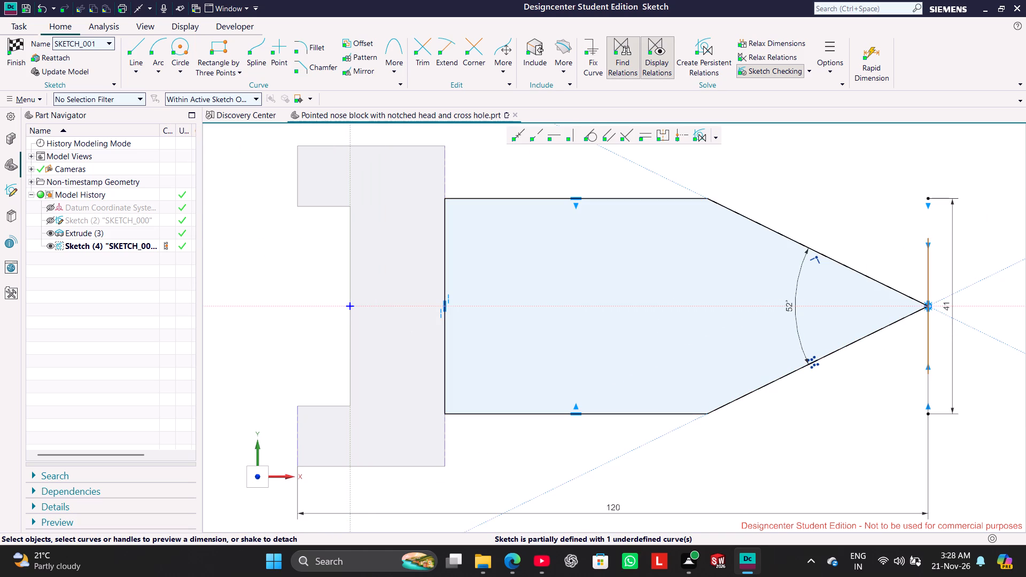
Trim away the leftover vertical line above and below the nose tip.
left_click(818, 179)
left_click(419, 48)
left_click_drag(939, 273, 919, 264)
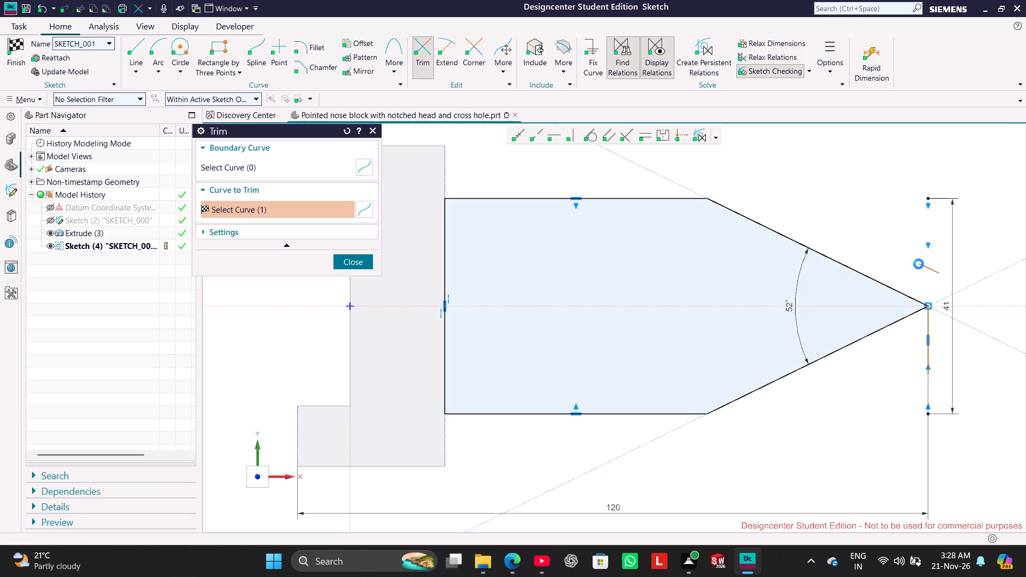
left_click_drag(946, 337, 913, 357)
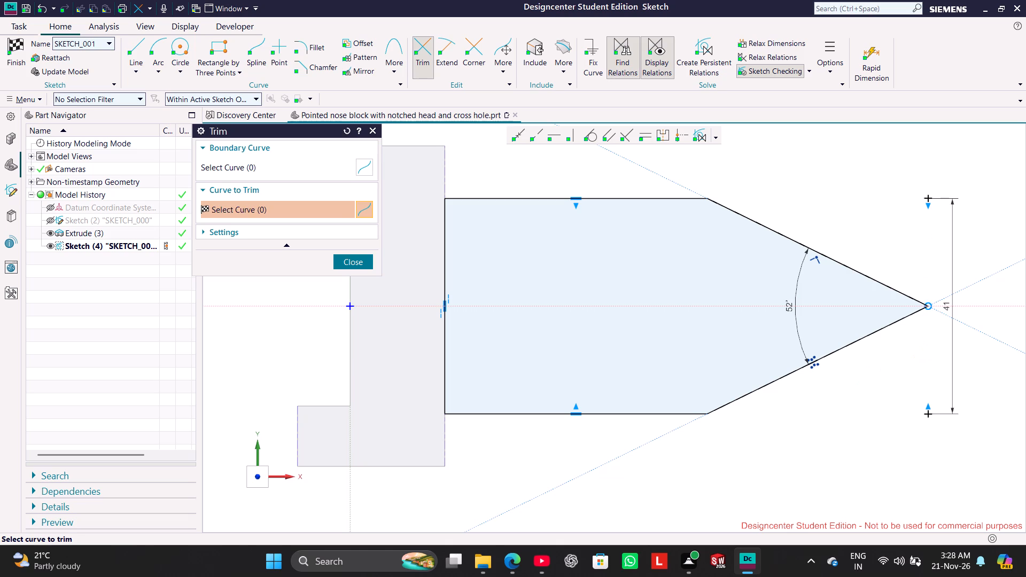
left_click(354, 267)
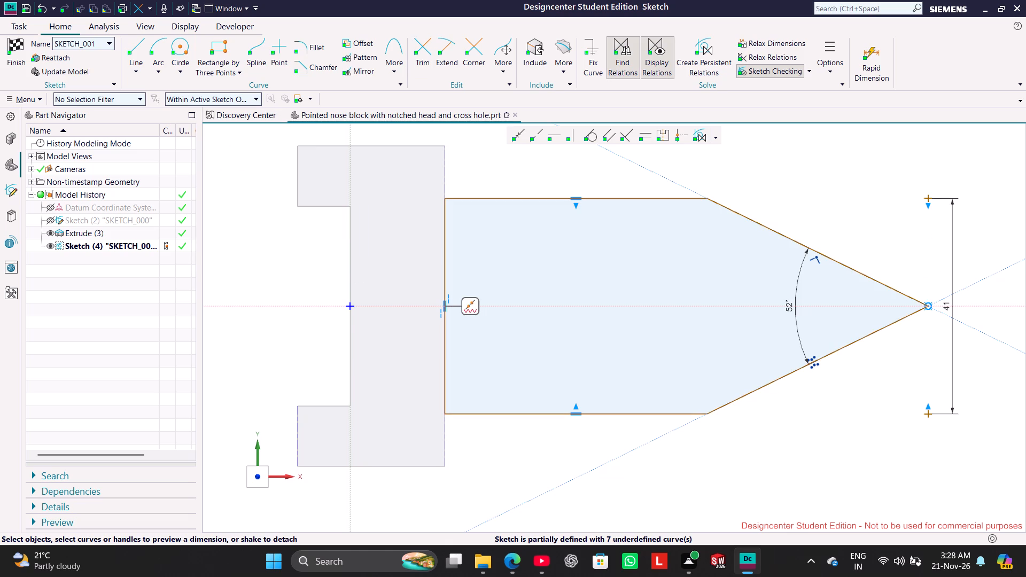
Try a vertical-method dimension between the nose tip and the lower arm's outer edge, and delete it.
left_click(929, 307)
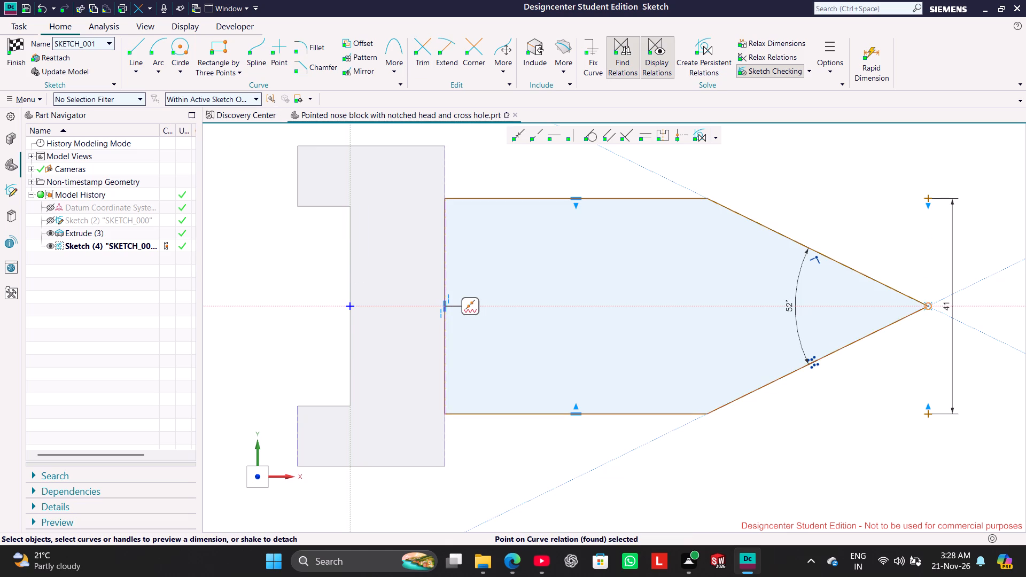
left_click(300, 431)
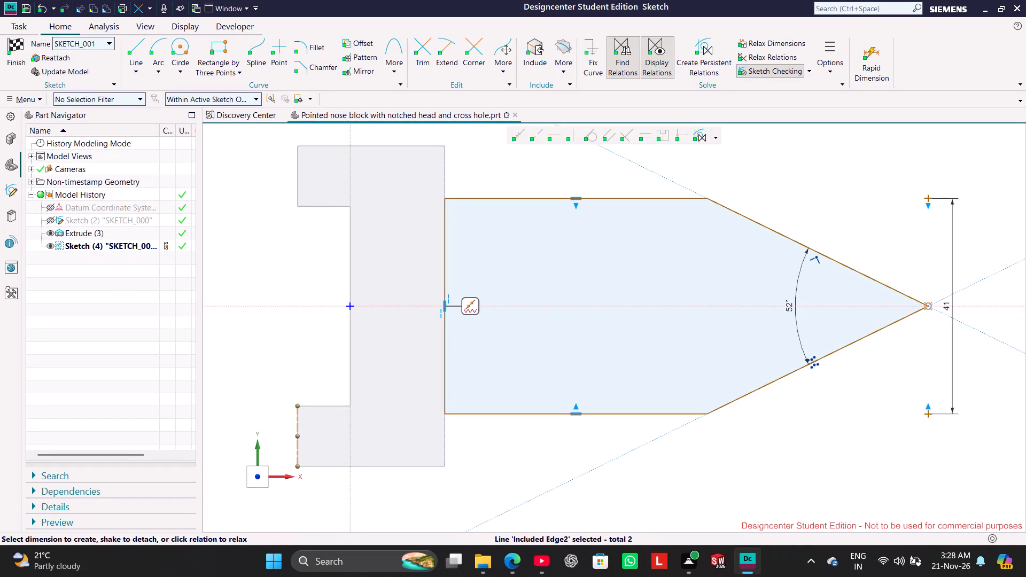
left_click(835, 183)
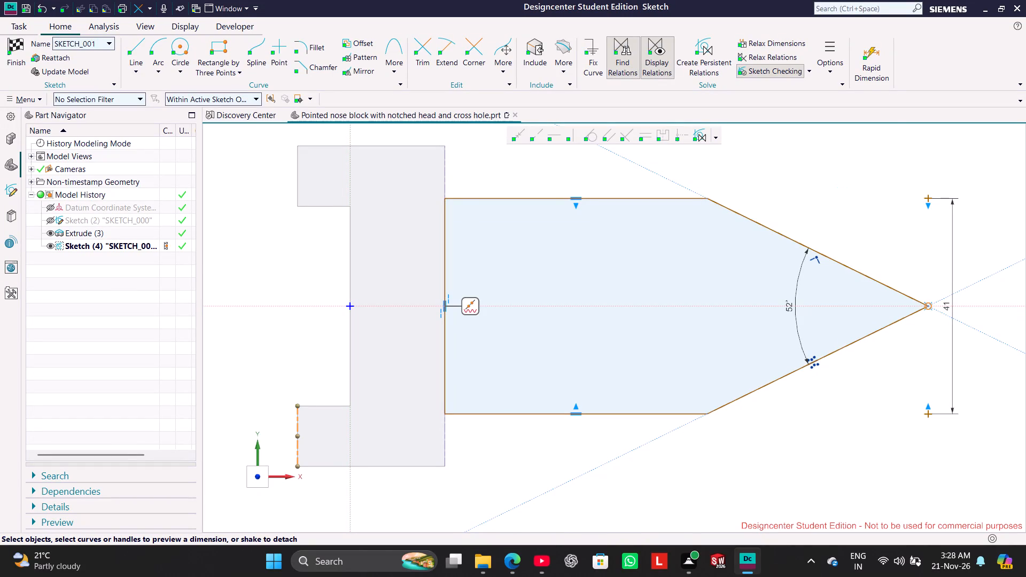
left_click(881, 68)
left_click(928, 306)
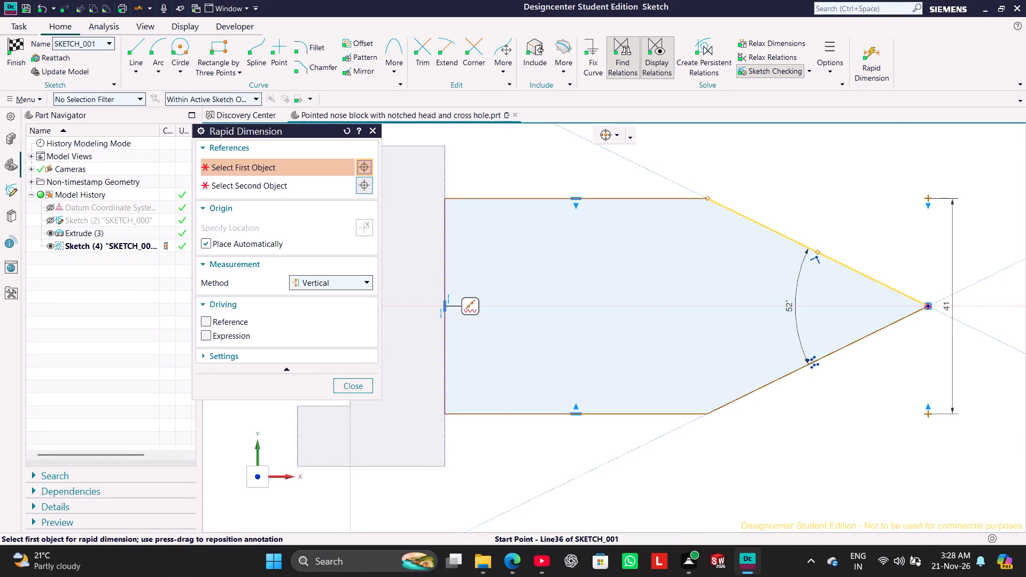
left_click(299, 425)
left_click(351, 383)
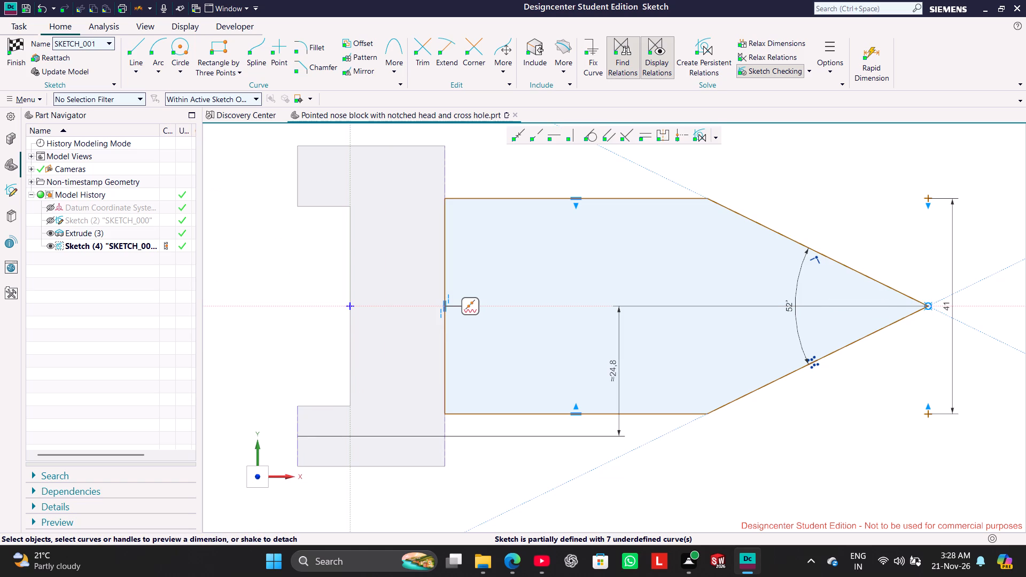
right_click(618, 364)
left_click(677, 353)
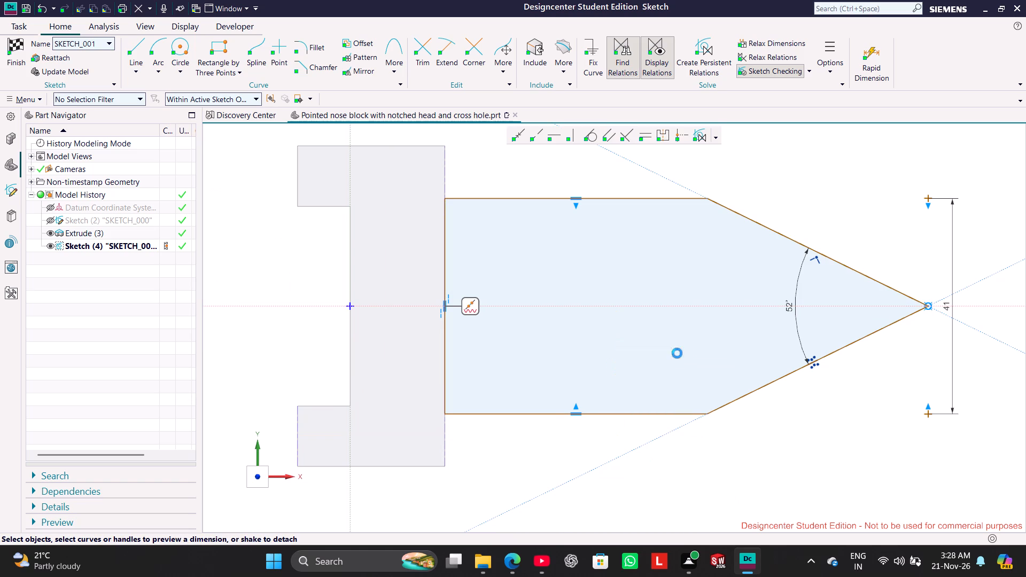
Dimension the length from the lower arm's outer edge to the nose tip with the Inferred method, placing it below the profile.
left_click(848, 66)
left_click(861, 68)
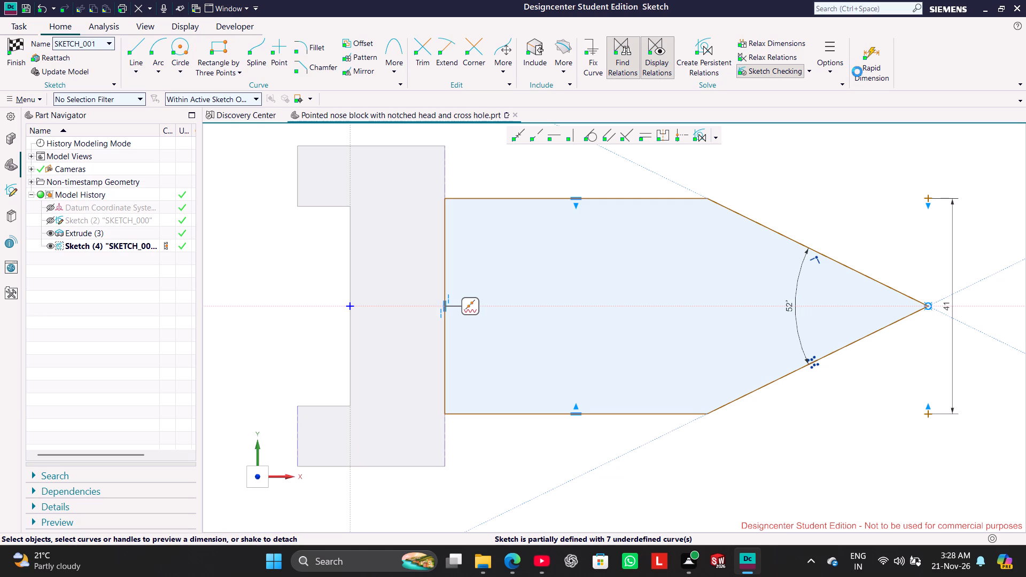
left_click(321, 280)
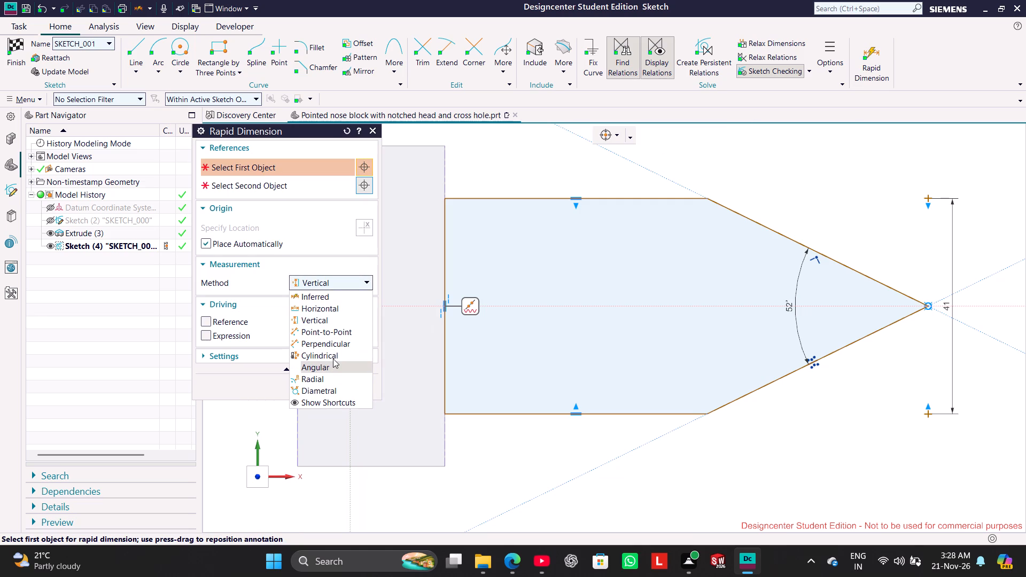
scroll(333, 371, "down", 3)
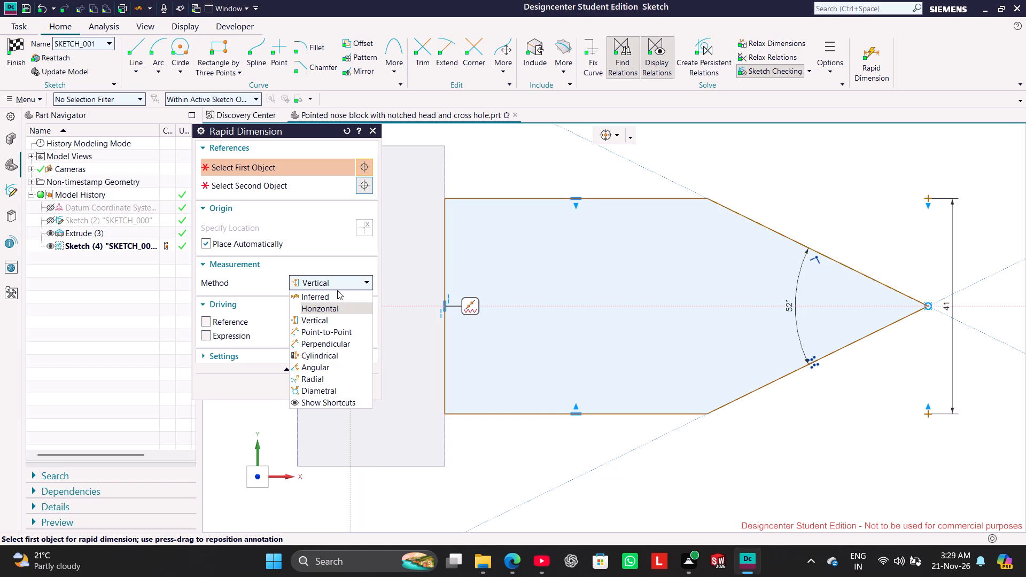
left_click(355, 299)
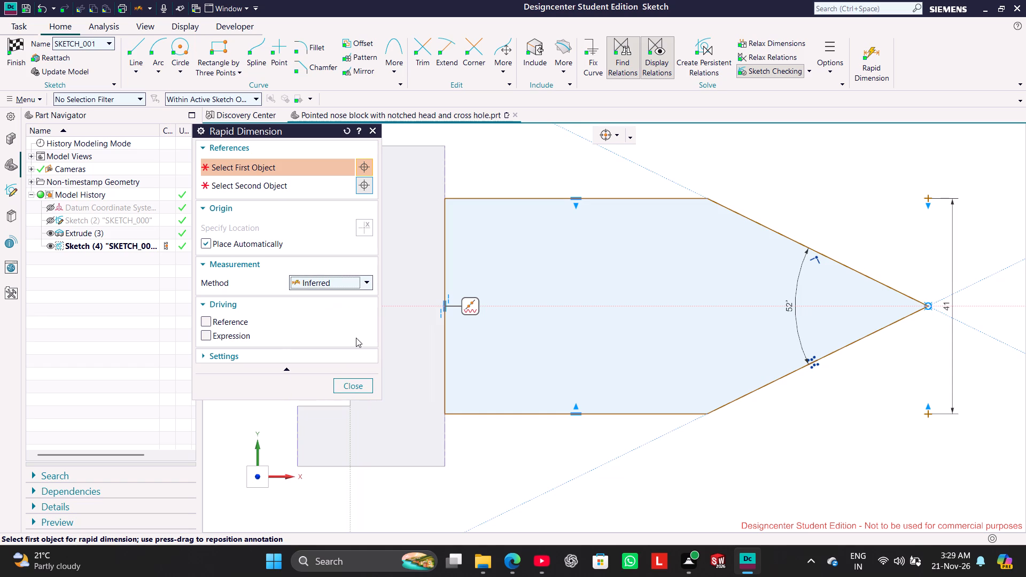
left_click(467, 435)
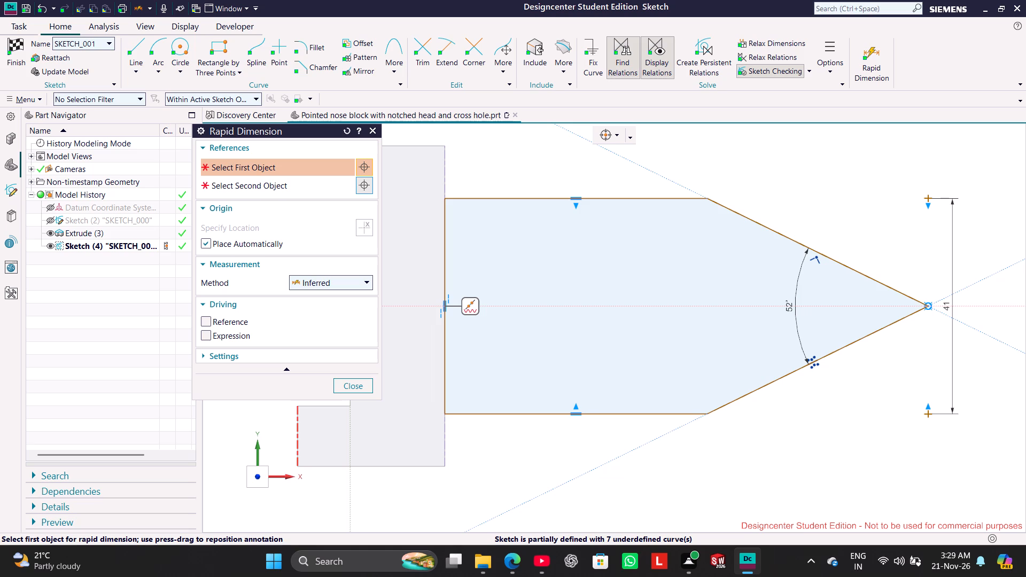
left_click(298, 428)
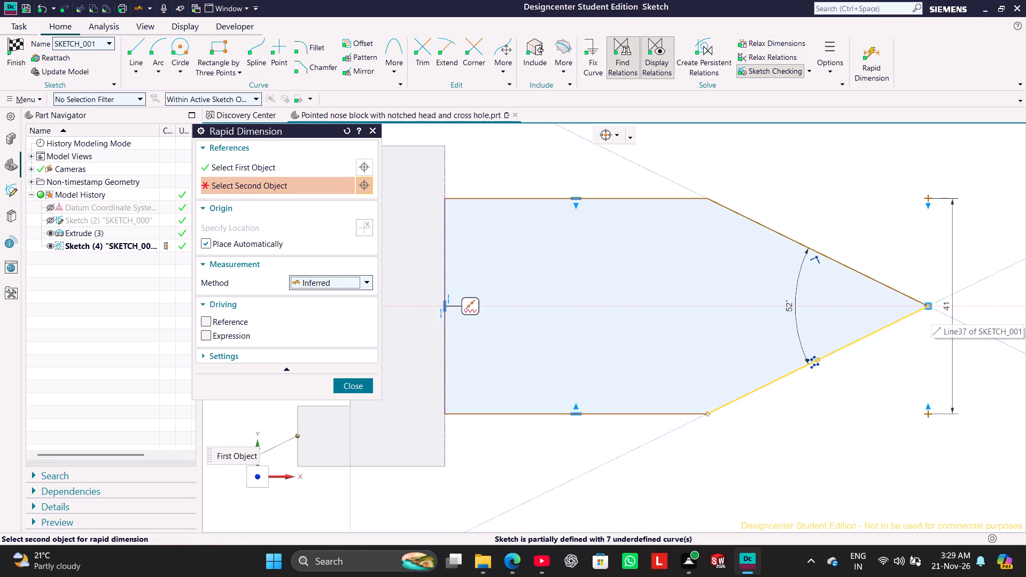
left_click(931, 310)
left_click(367, 389)
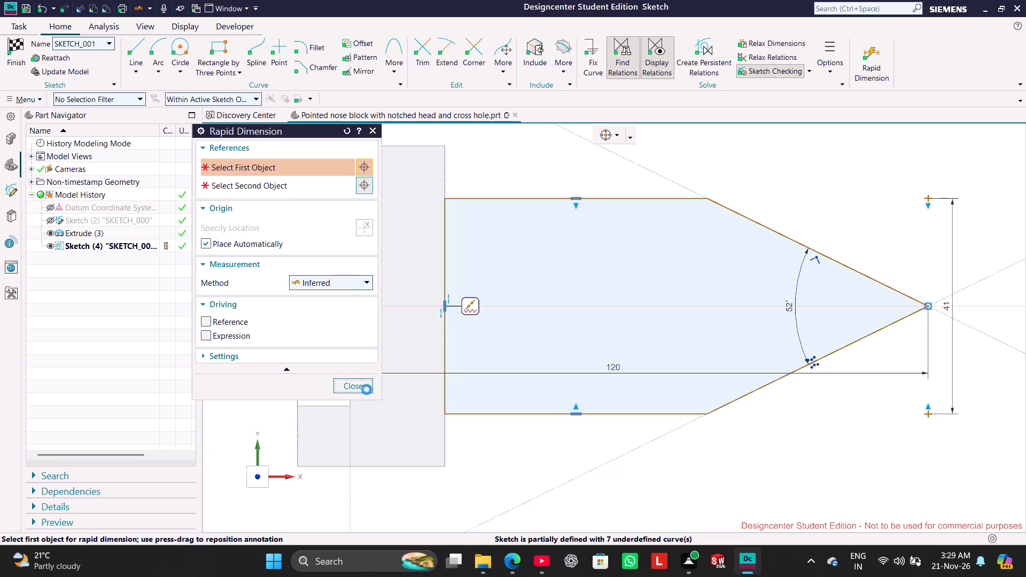
left_click_drag(610, 368, 608, 464)
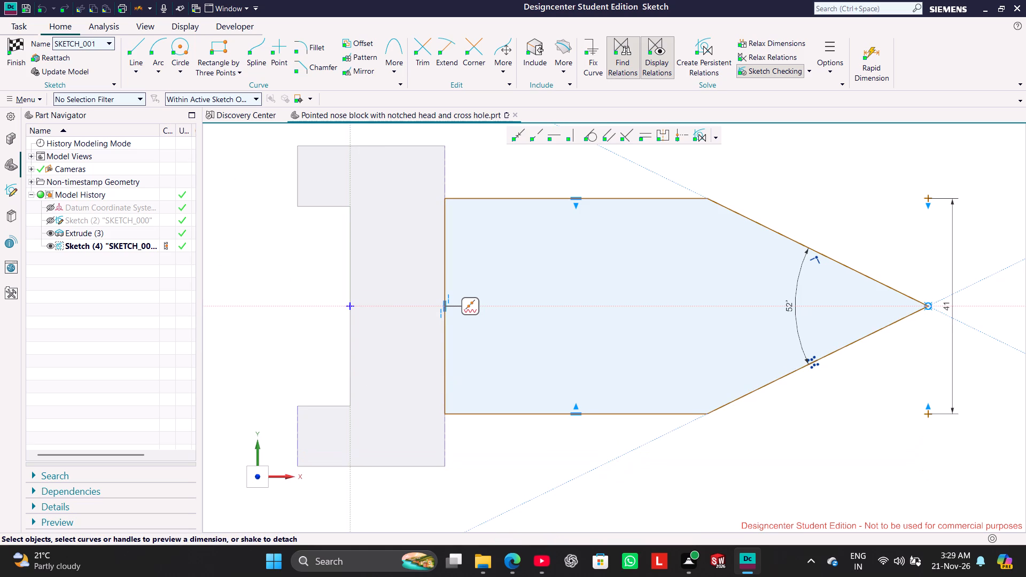
left_click(281, 302)
left_click(299, 353)
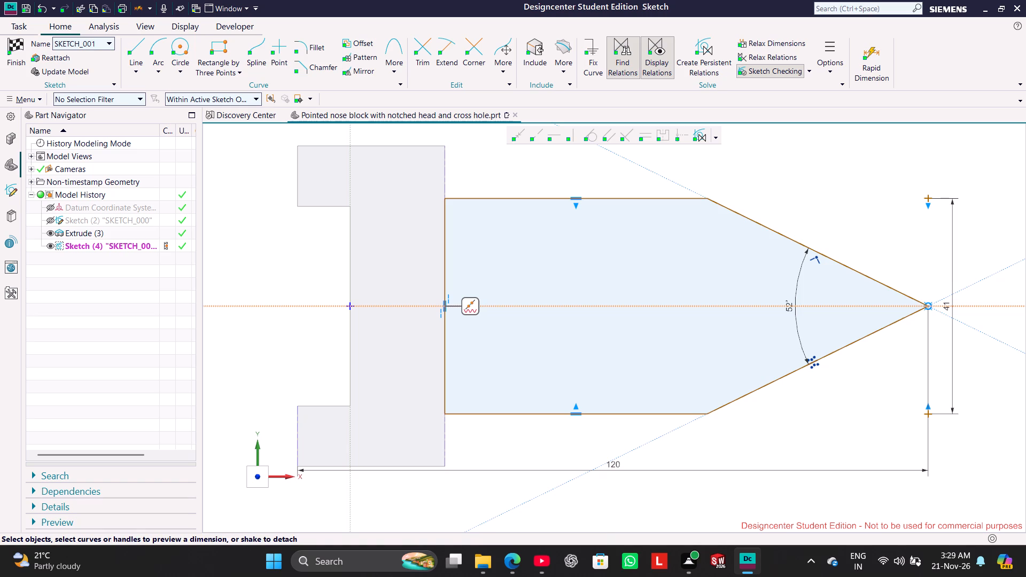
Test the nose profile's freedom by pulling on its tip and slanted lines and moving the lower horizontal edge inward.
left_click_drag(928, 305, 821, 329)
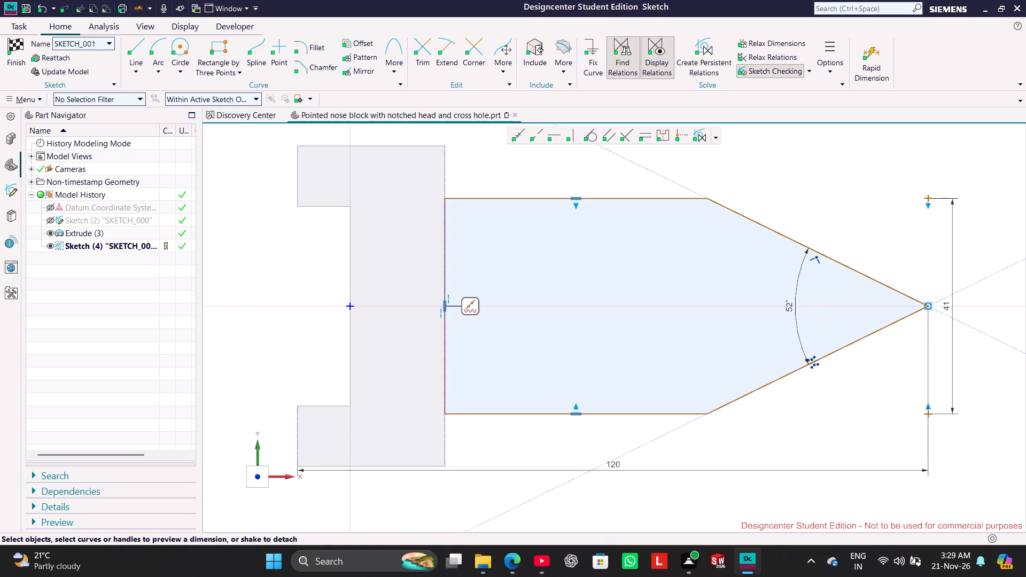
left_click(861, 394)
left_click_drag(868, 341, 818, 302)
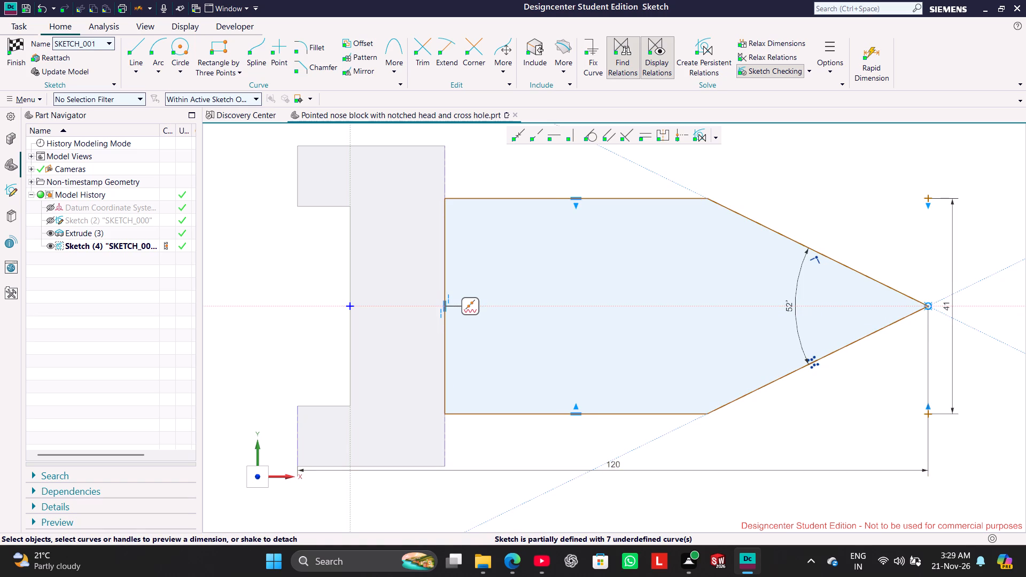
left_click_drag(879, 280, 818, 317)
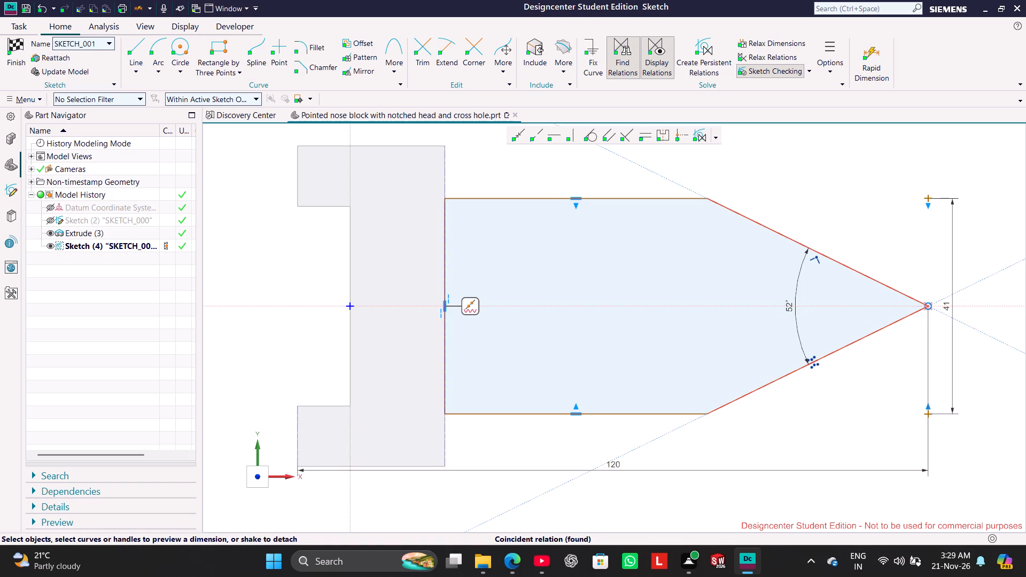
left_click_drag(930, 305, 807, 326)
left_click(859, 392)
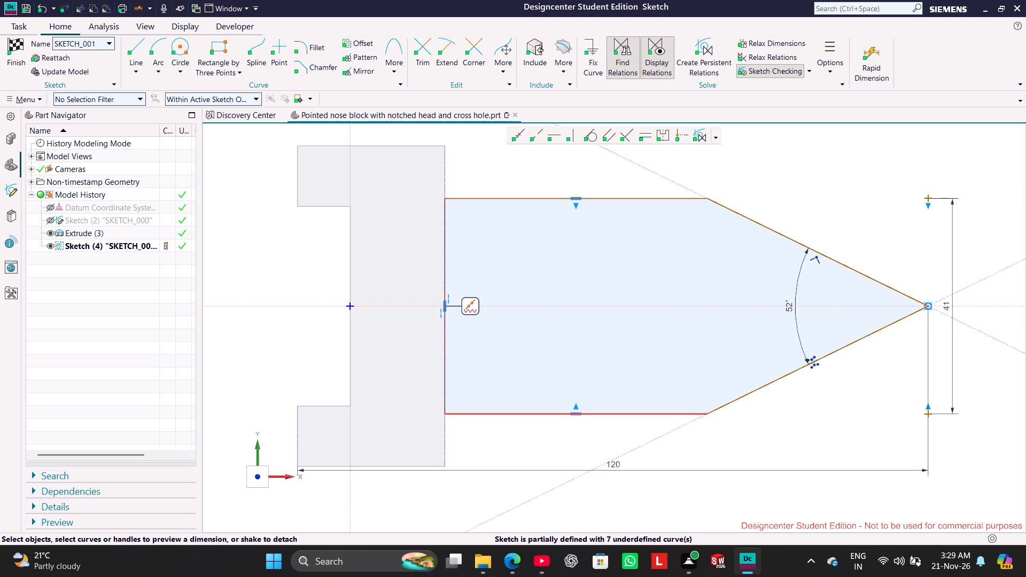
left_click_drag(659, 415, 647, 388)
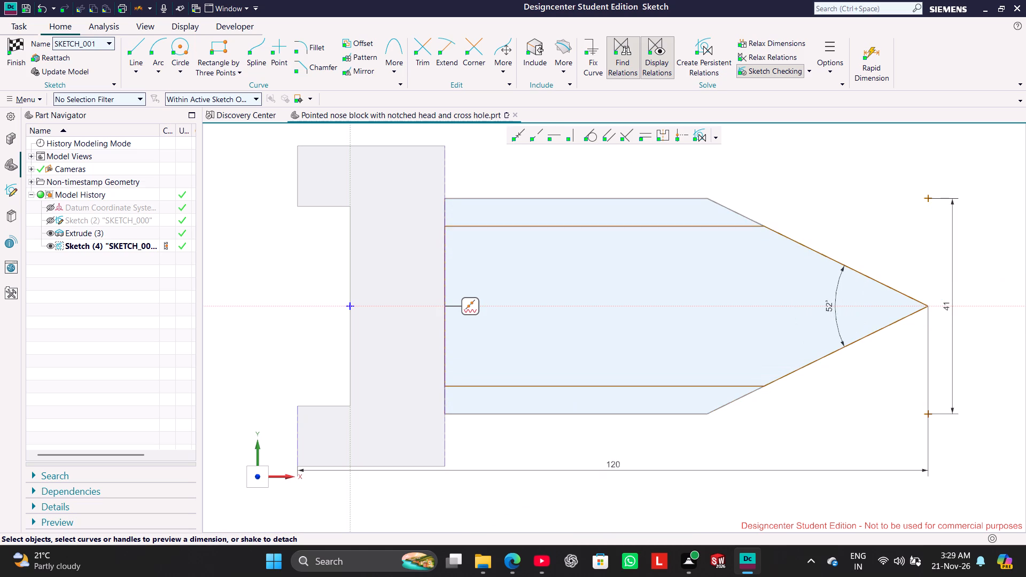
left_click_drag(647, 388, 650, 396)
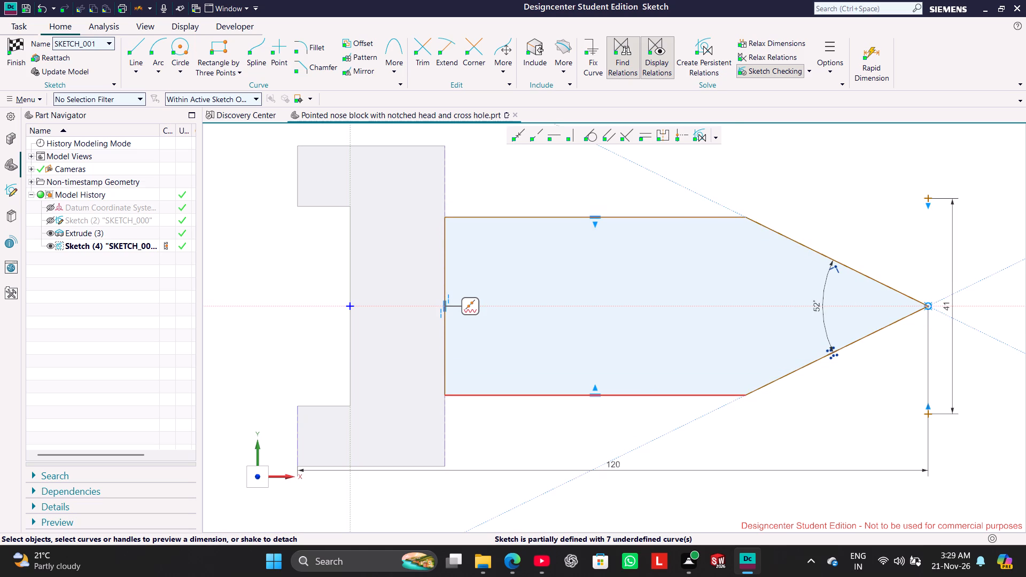
Make the nose body's upper horizontal edge coincident with the upper point of the 41 mm dimension, keeping the proposed solution.
left_click(930, 196)
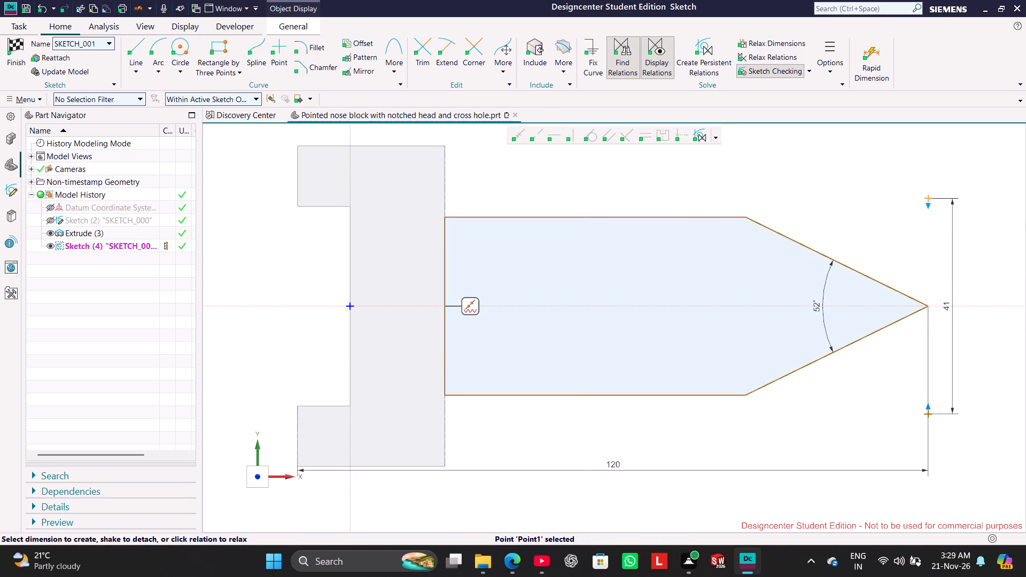
left_click(687, 215)
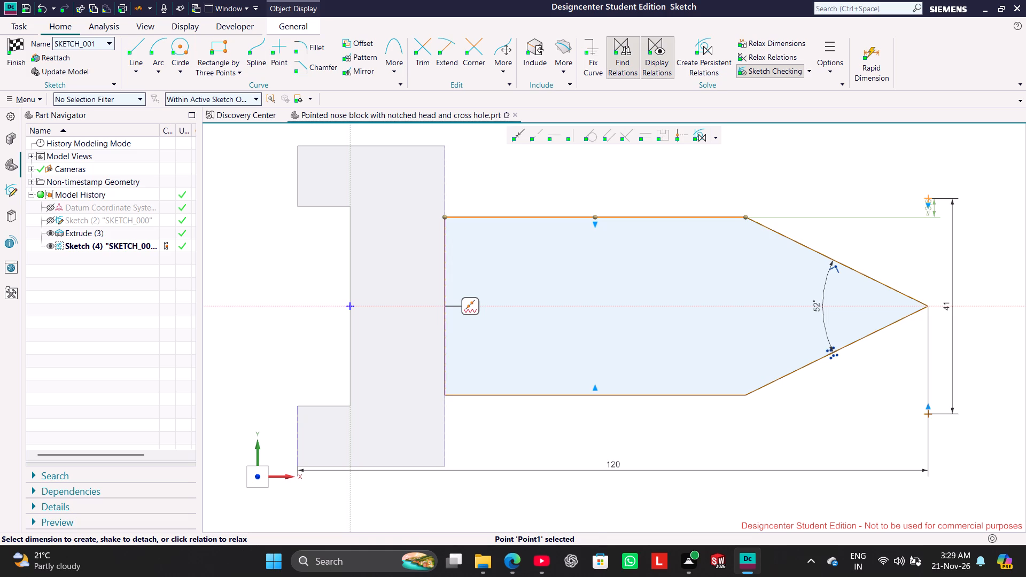
left_click(516, 134)
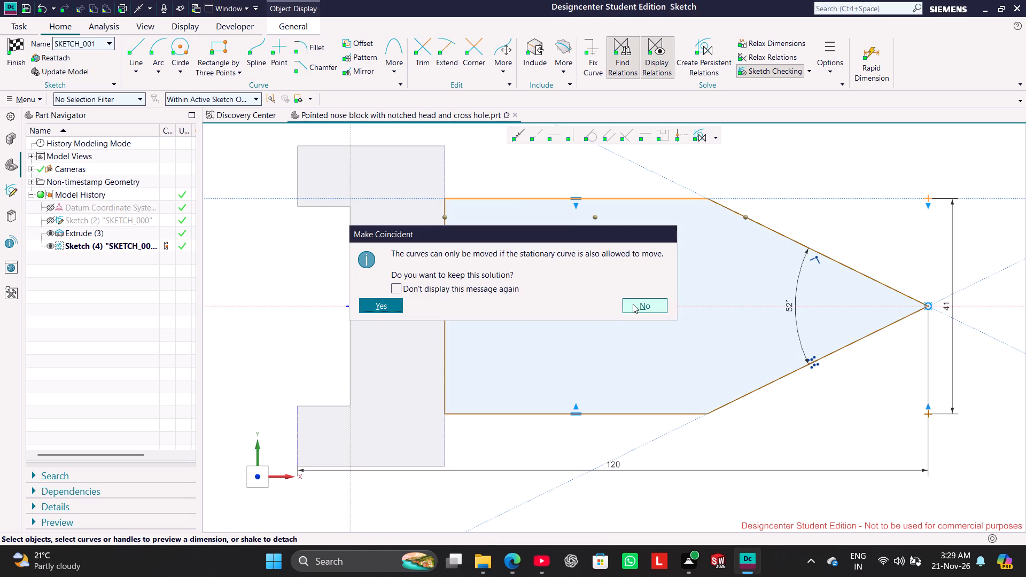
left_click(371, 306)
left_click(791, 163)
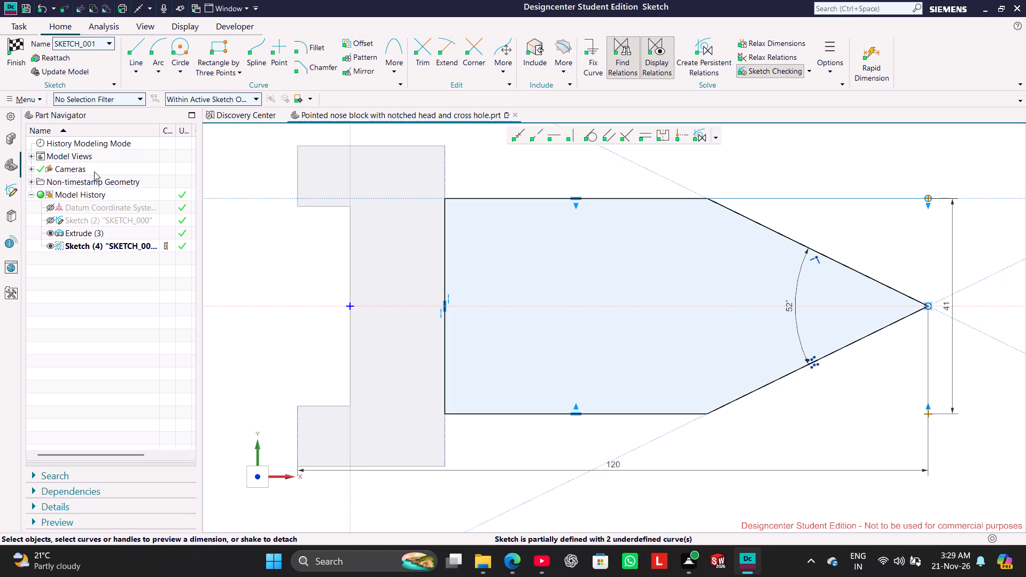
Draw a vertical line about 11 mm long across the nose, starting on the upper slanted edge near the tip.
left_click(137, 48)
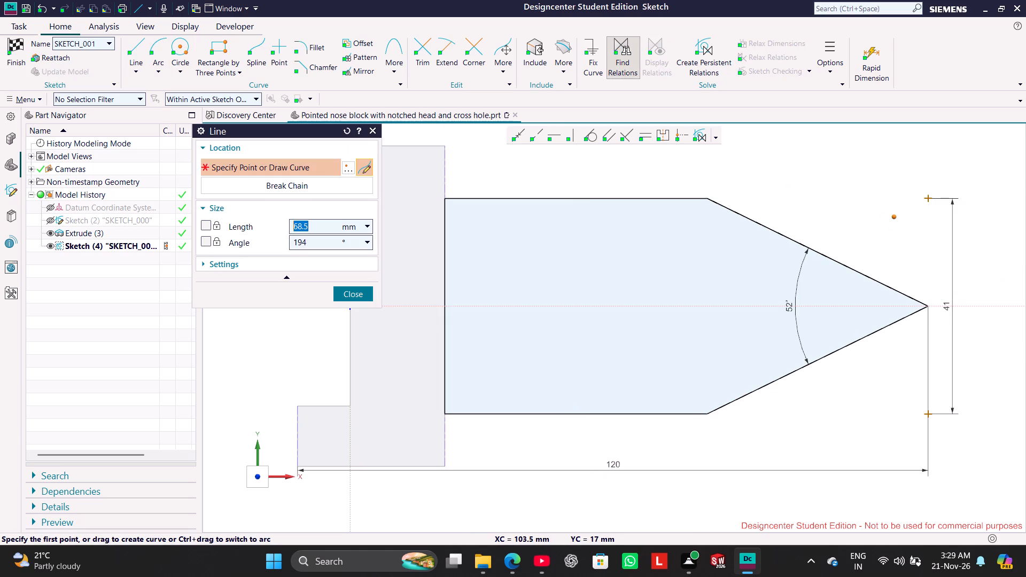
left_click(887, 285)
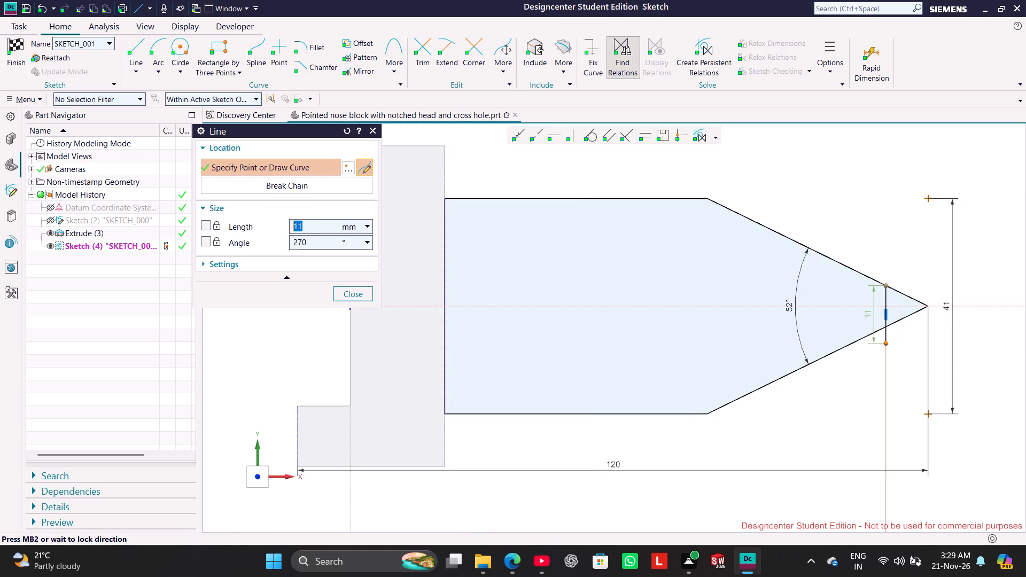
left_click(885, 346)
left_click(350, 287)
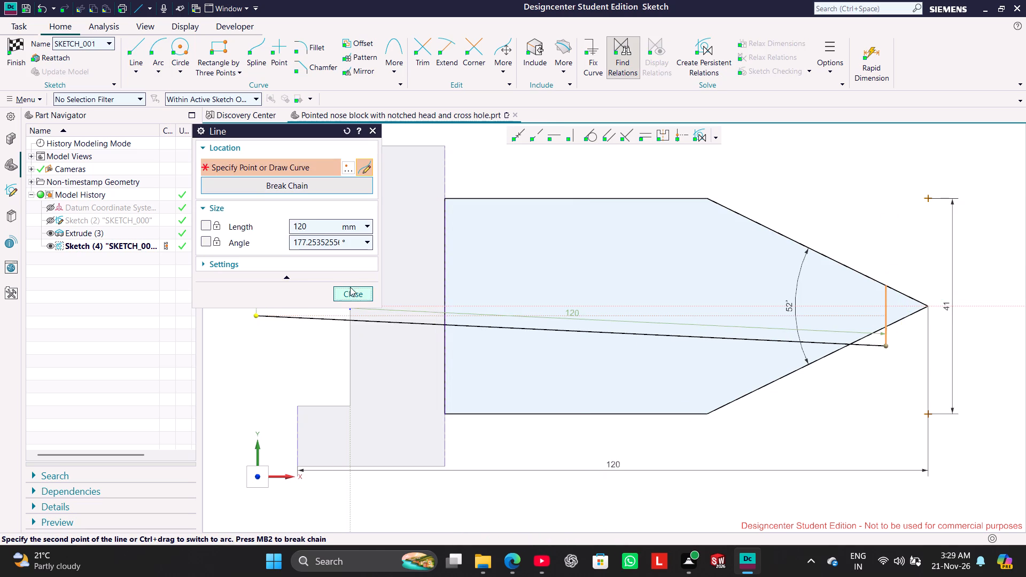
Trim the part of the short vertical line that extends past the nose's lower slanted edge.
left_click(422, 50)
left_click_drag(901, 336, 875, 342)
left_click(349, 262)
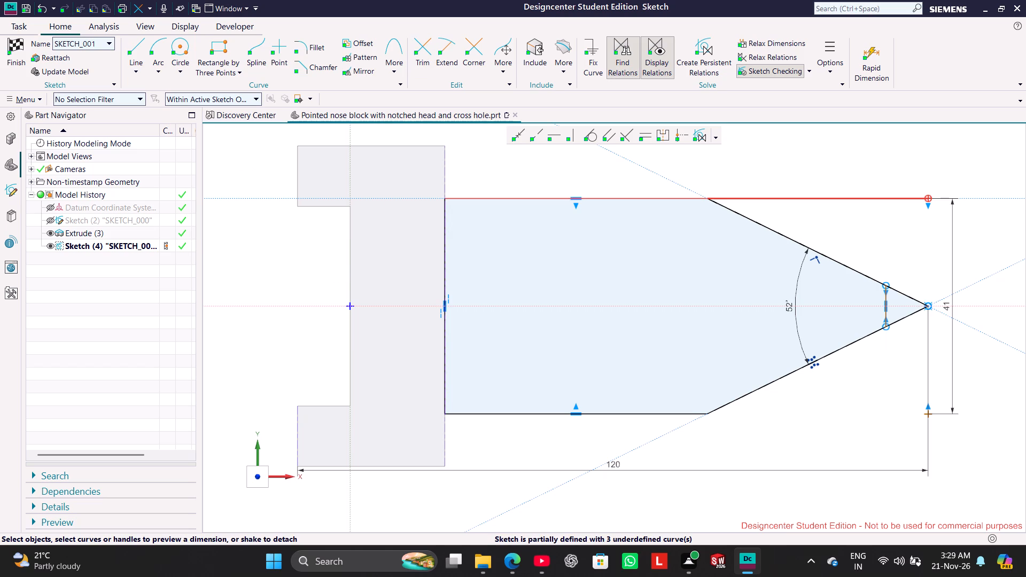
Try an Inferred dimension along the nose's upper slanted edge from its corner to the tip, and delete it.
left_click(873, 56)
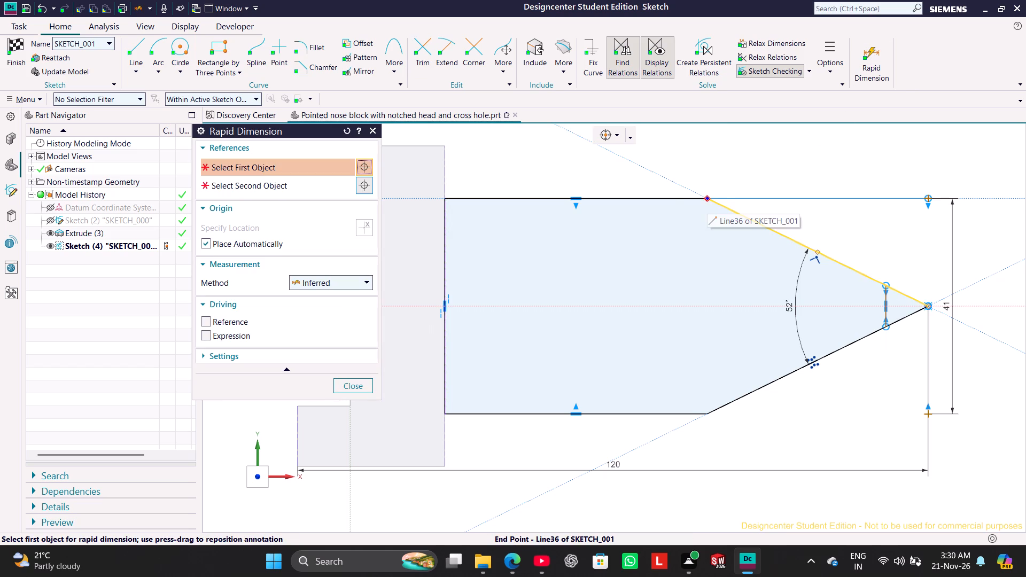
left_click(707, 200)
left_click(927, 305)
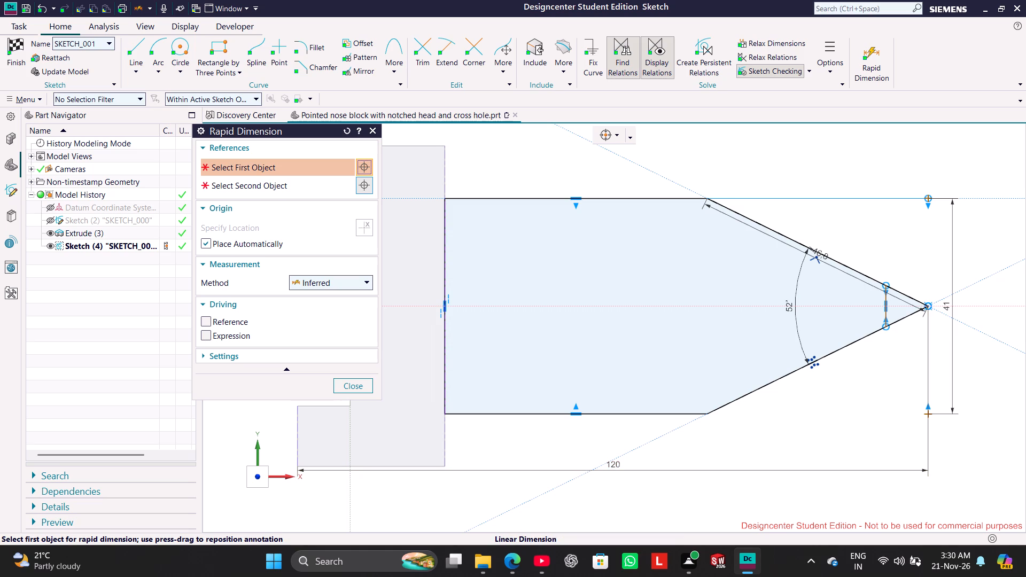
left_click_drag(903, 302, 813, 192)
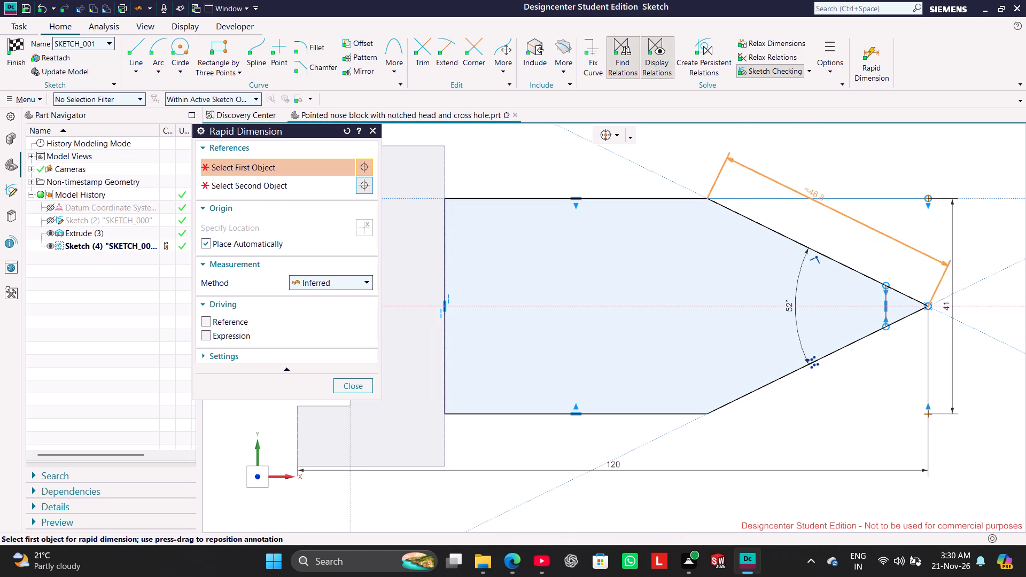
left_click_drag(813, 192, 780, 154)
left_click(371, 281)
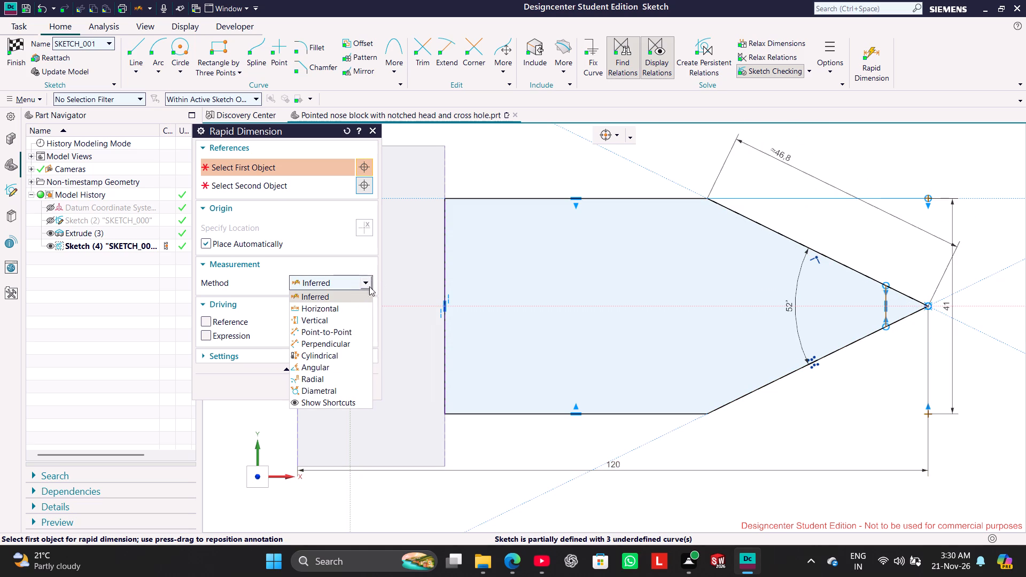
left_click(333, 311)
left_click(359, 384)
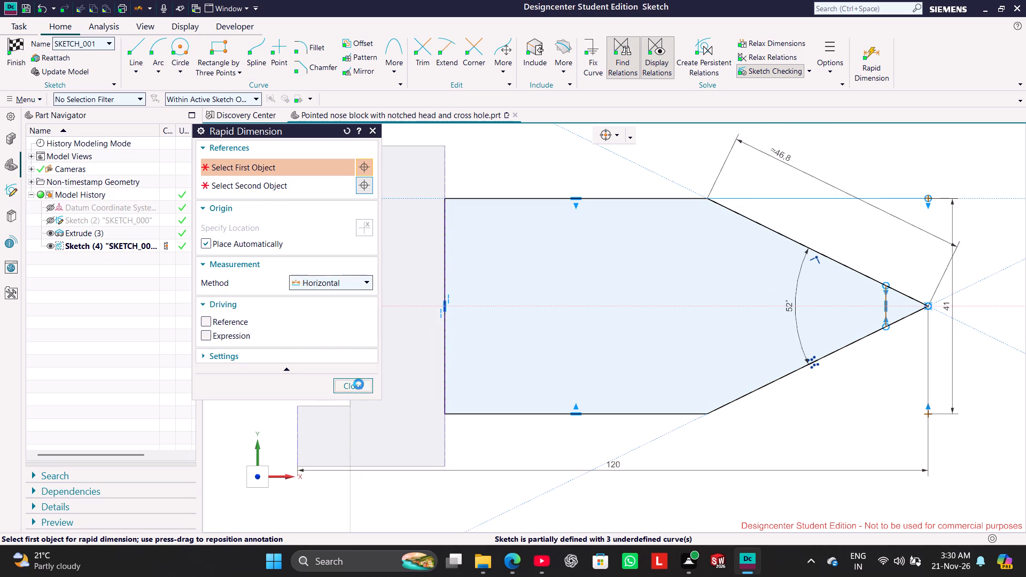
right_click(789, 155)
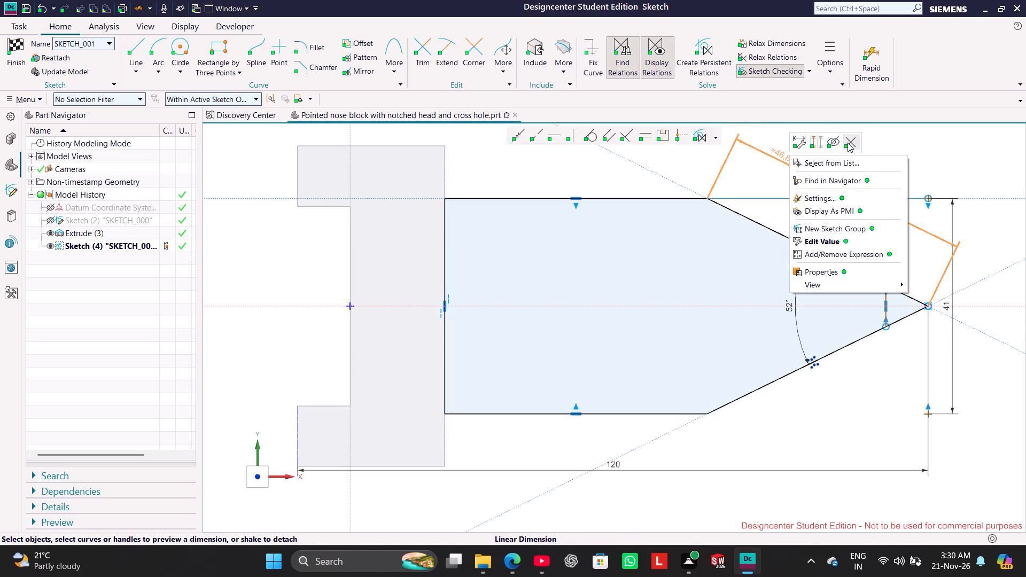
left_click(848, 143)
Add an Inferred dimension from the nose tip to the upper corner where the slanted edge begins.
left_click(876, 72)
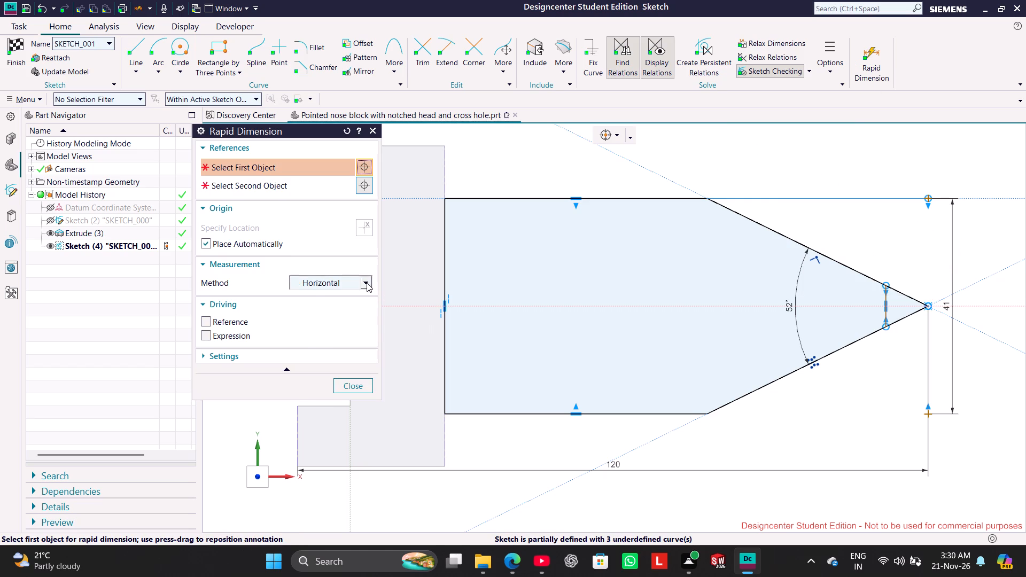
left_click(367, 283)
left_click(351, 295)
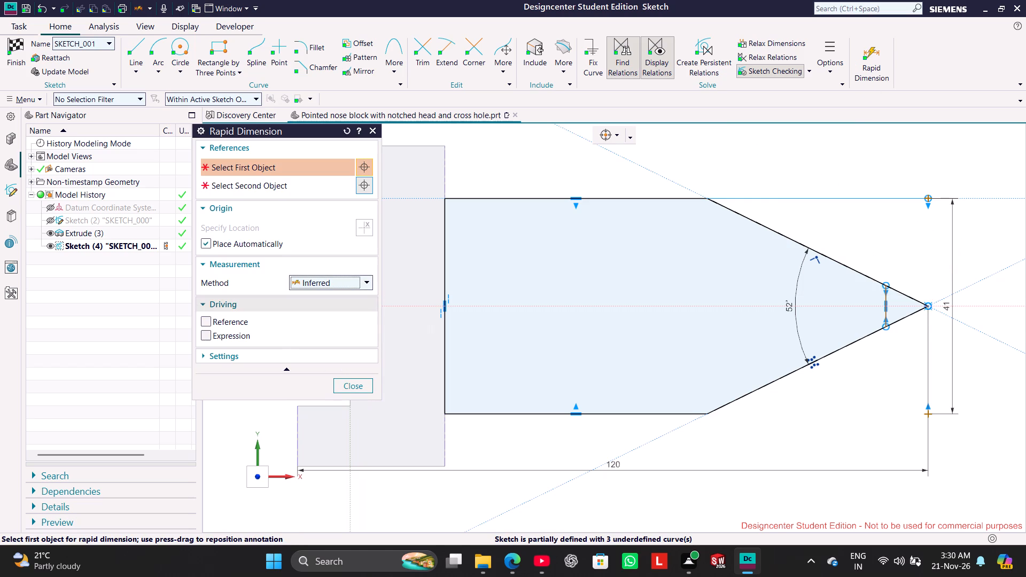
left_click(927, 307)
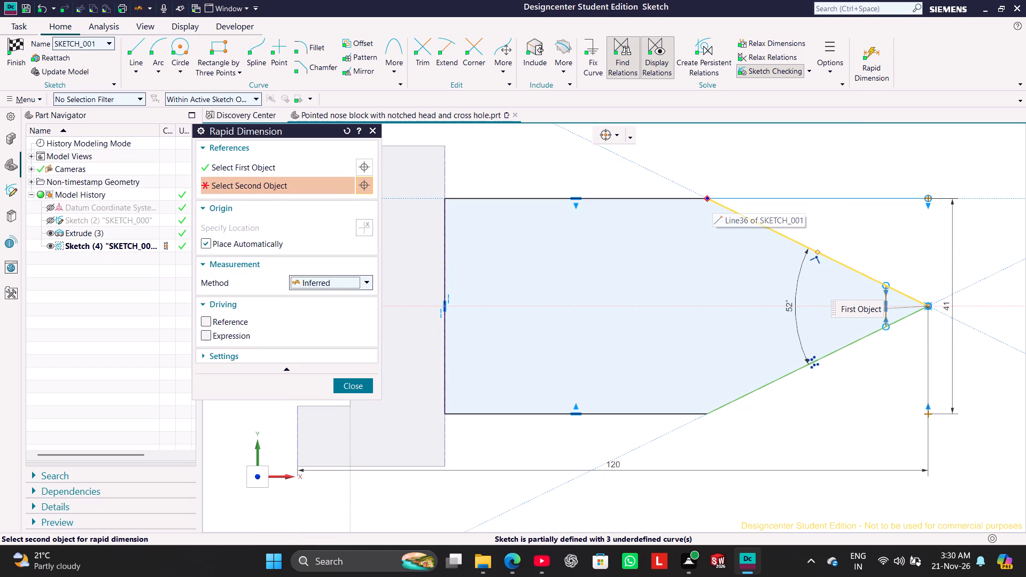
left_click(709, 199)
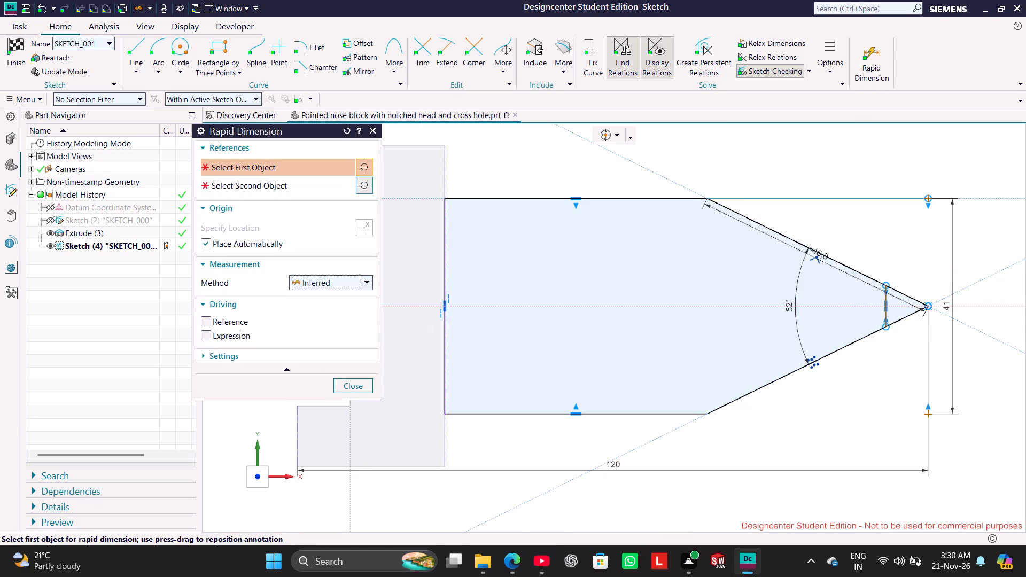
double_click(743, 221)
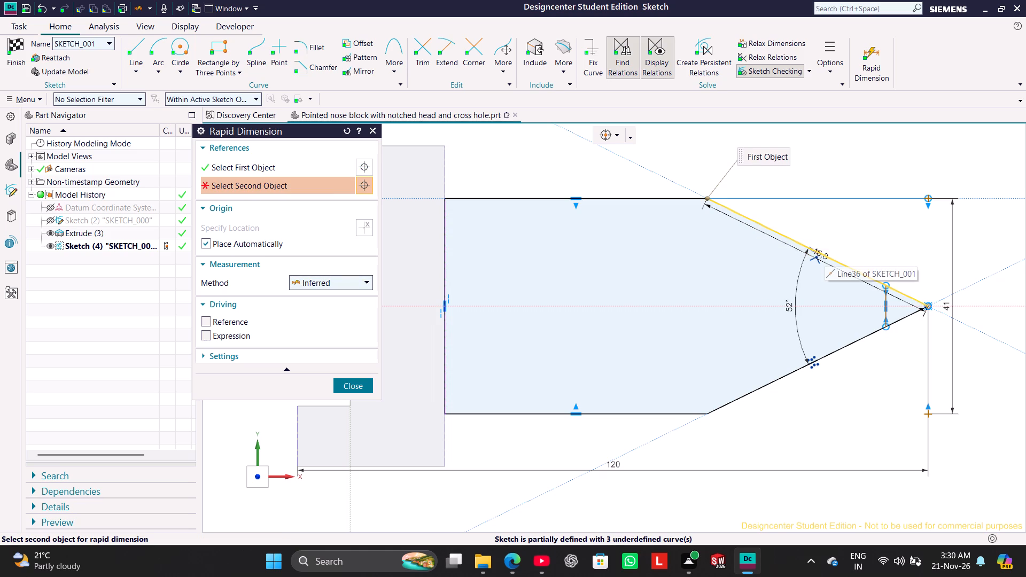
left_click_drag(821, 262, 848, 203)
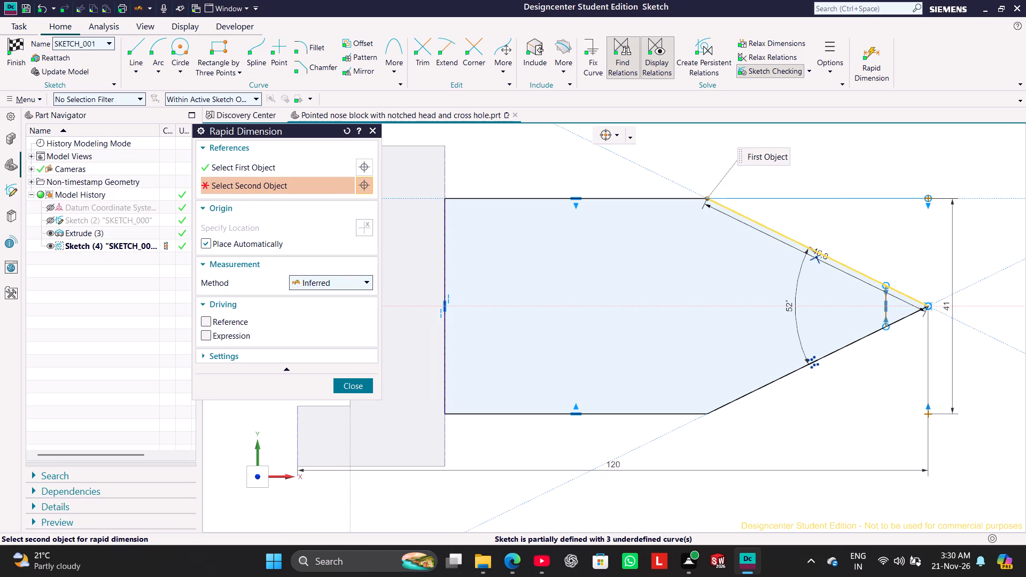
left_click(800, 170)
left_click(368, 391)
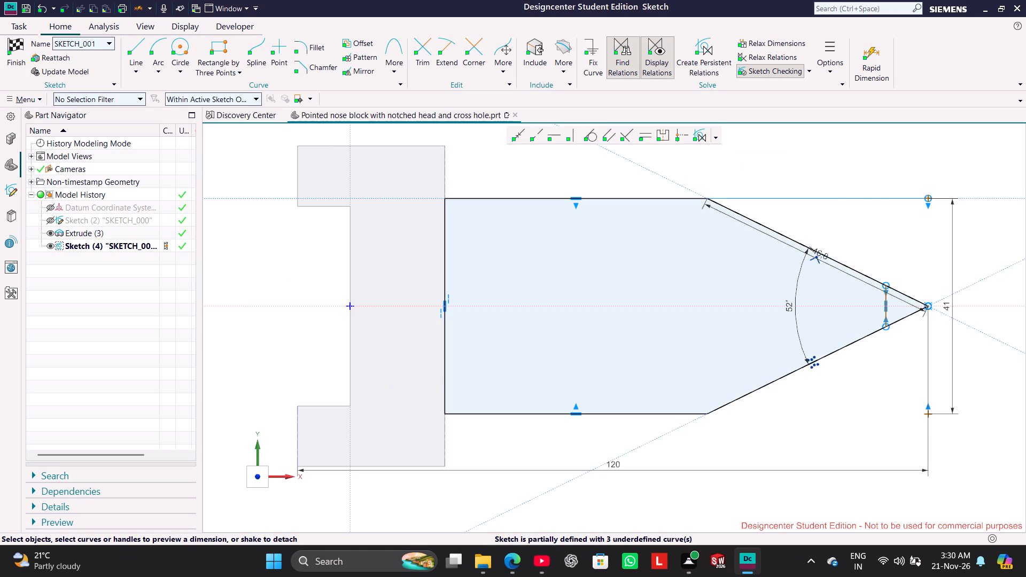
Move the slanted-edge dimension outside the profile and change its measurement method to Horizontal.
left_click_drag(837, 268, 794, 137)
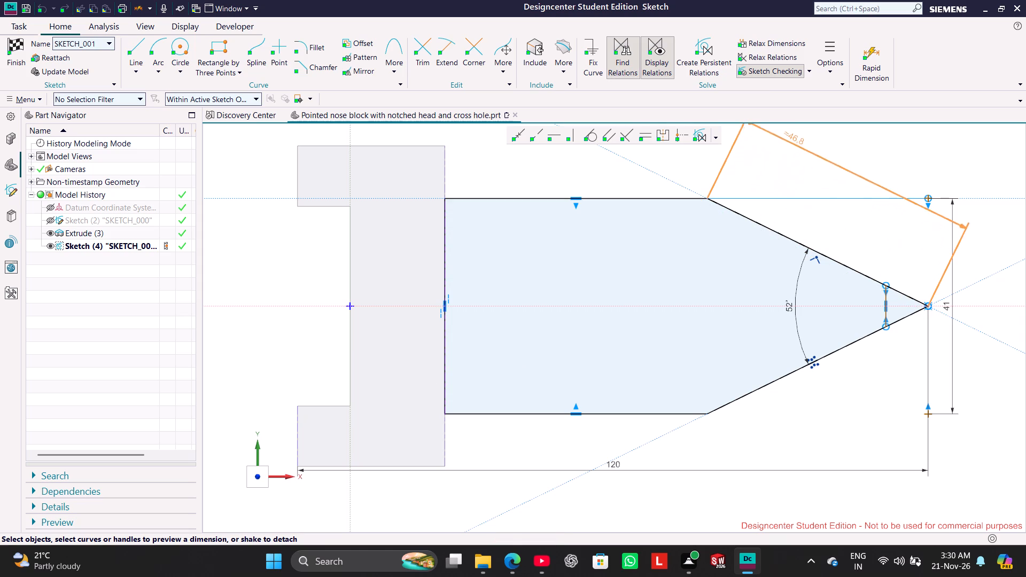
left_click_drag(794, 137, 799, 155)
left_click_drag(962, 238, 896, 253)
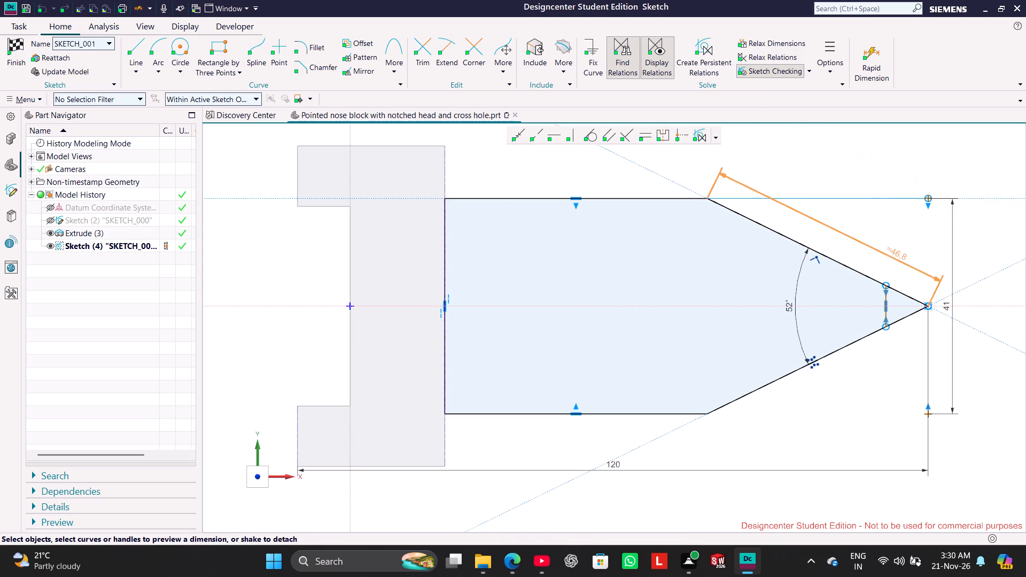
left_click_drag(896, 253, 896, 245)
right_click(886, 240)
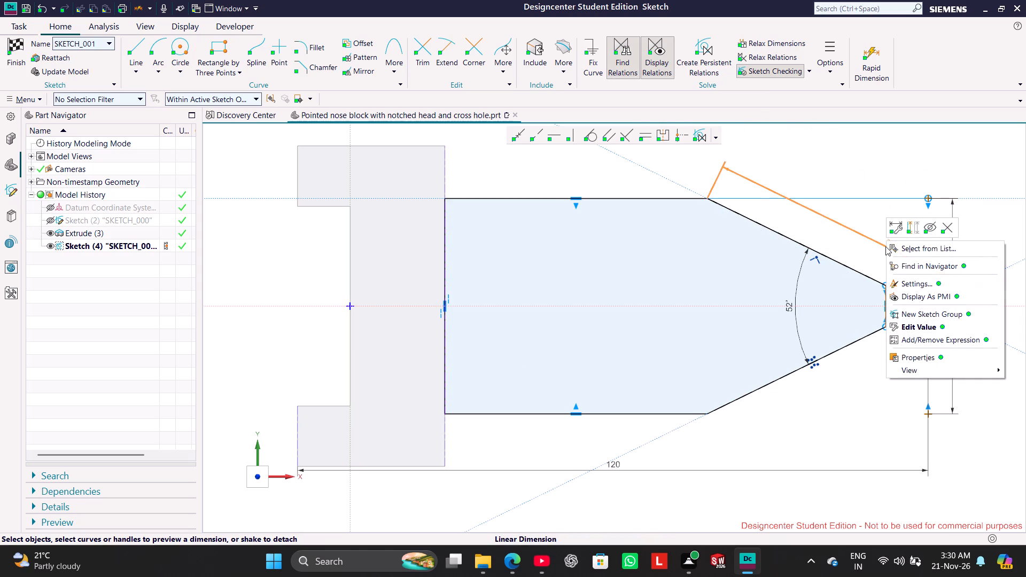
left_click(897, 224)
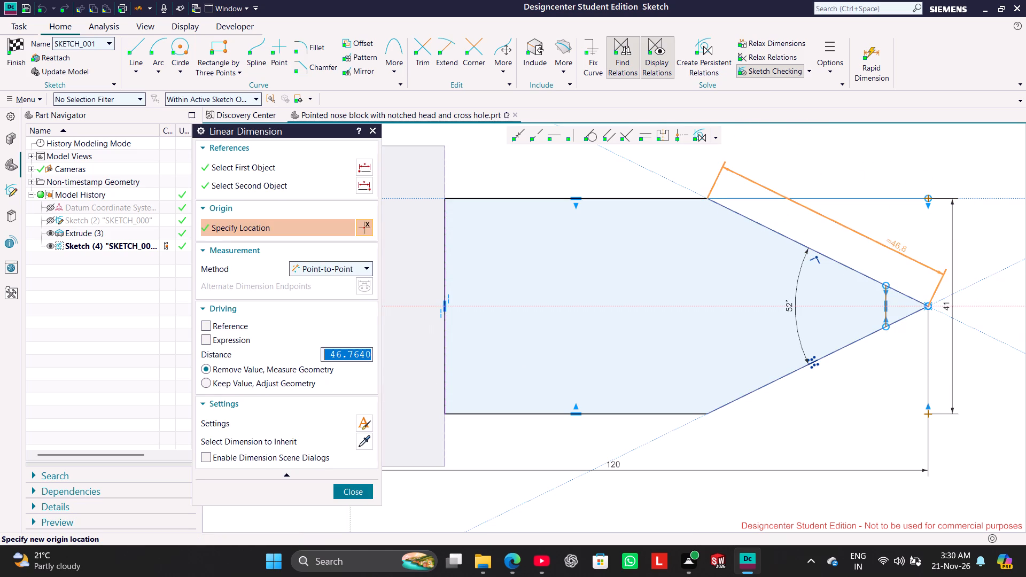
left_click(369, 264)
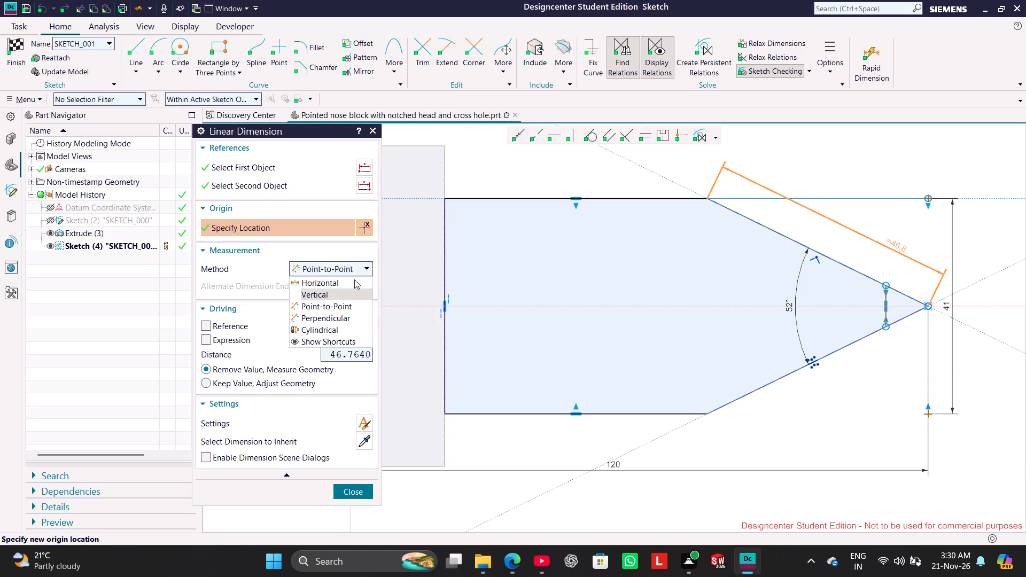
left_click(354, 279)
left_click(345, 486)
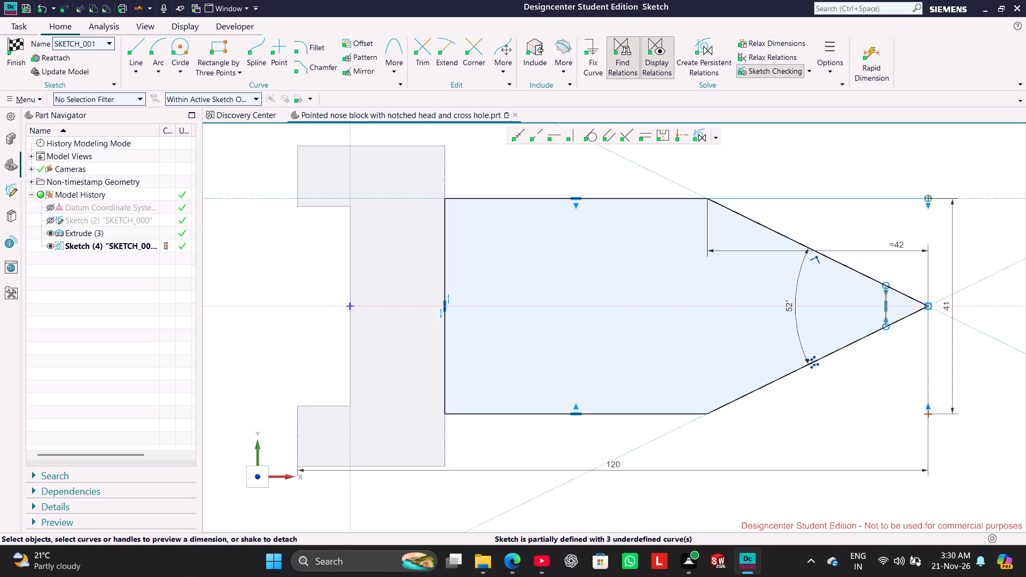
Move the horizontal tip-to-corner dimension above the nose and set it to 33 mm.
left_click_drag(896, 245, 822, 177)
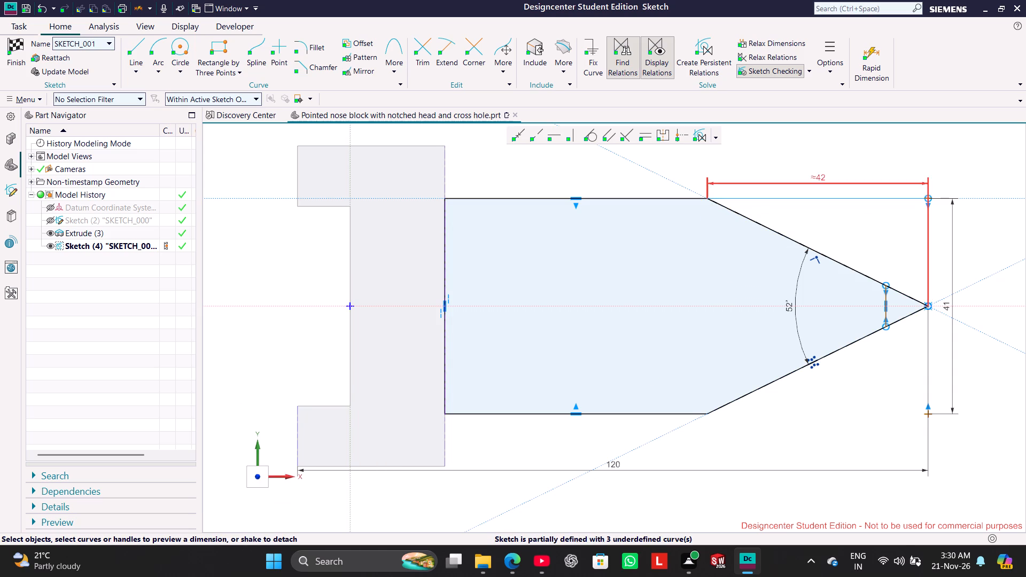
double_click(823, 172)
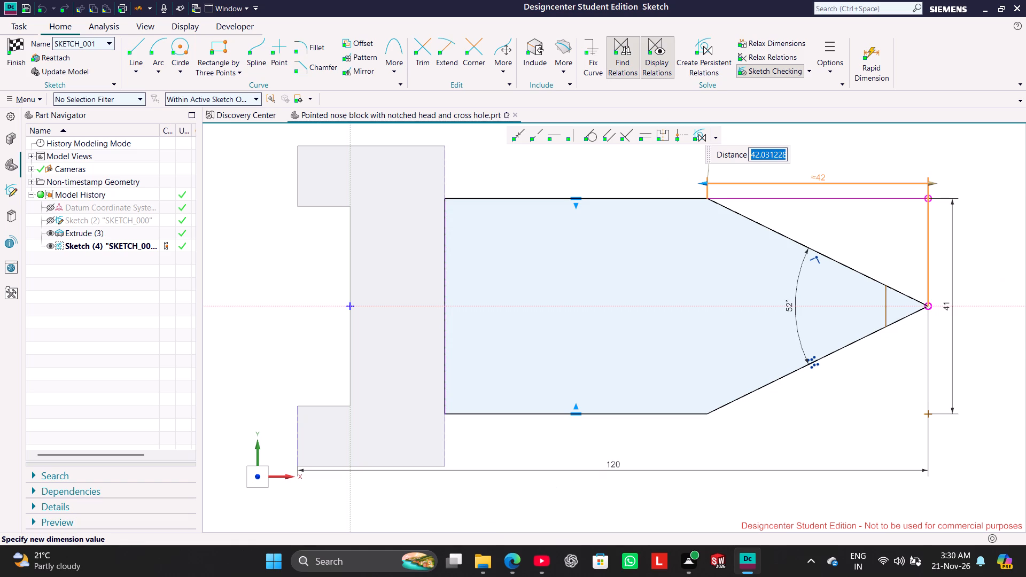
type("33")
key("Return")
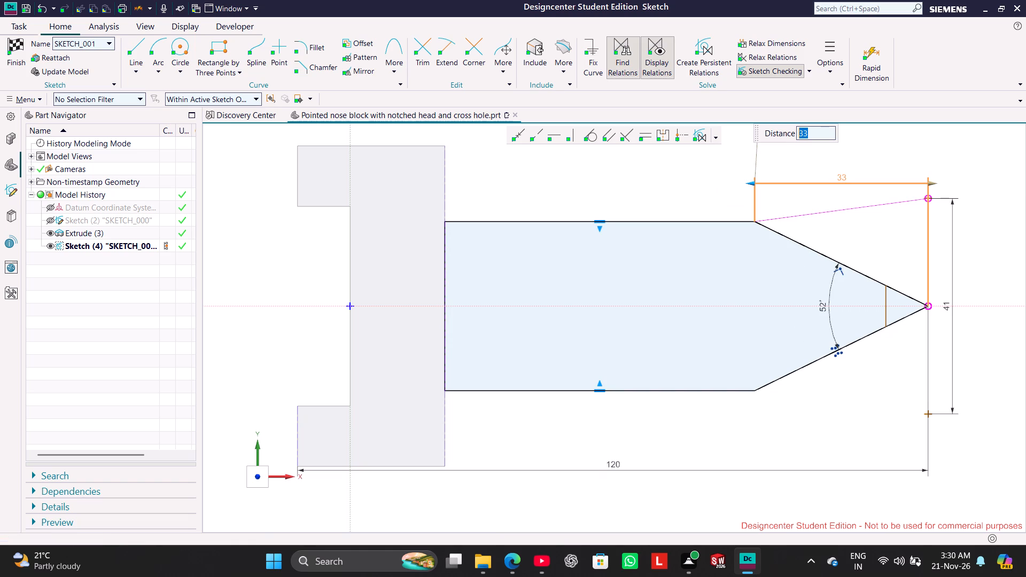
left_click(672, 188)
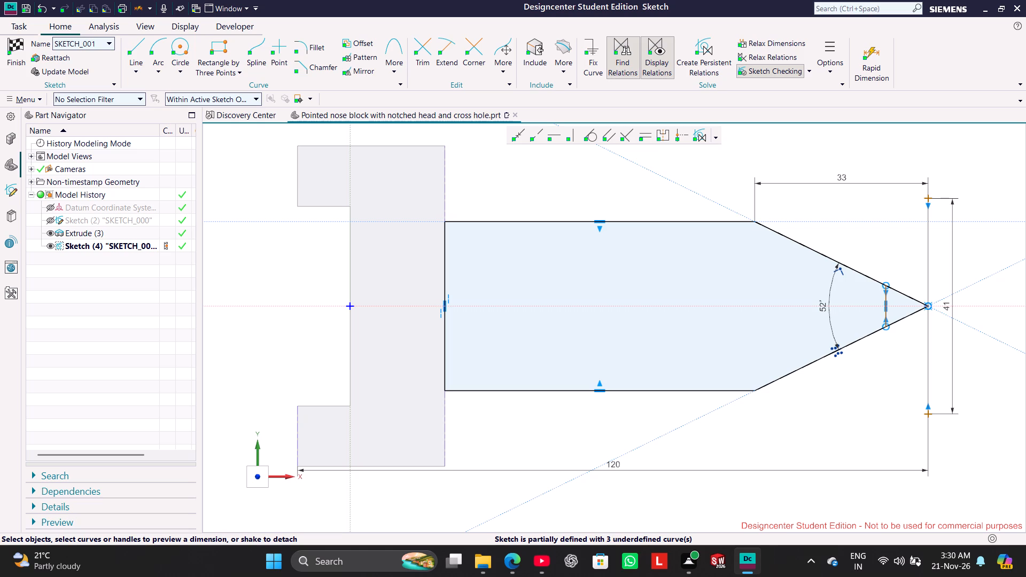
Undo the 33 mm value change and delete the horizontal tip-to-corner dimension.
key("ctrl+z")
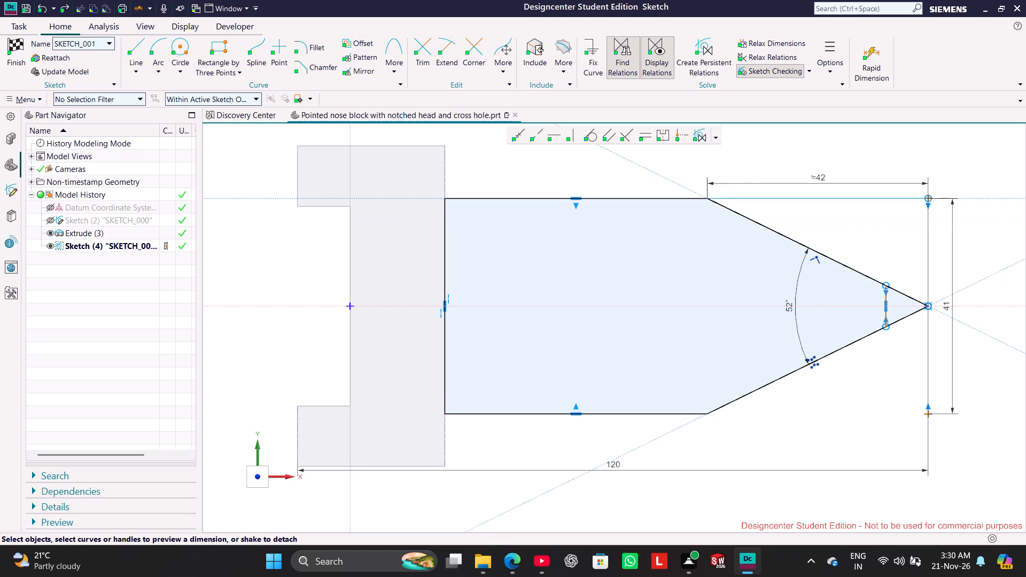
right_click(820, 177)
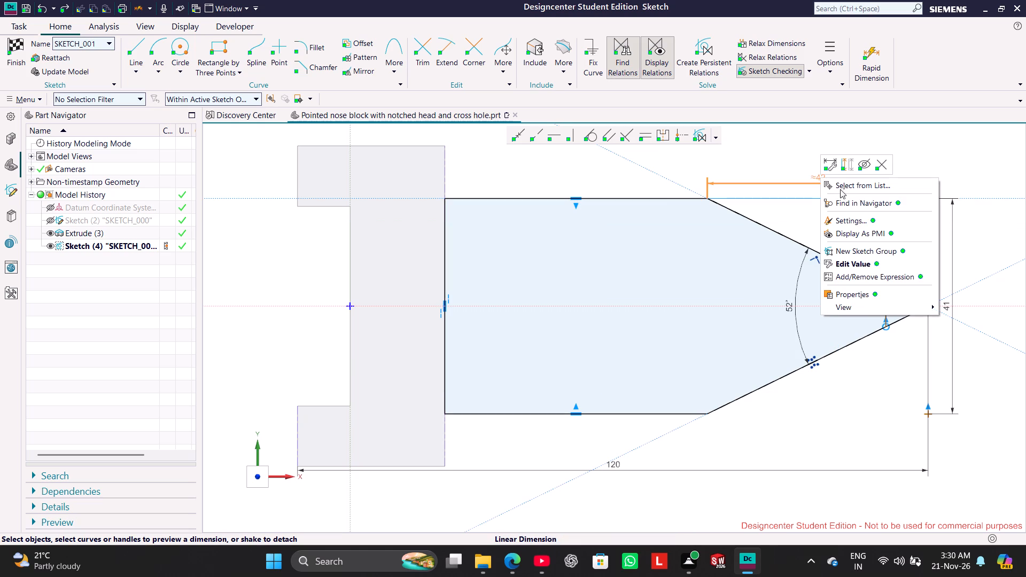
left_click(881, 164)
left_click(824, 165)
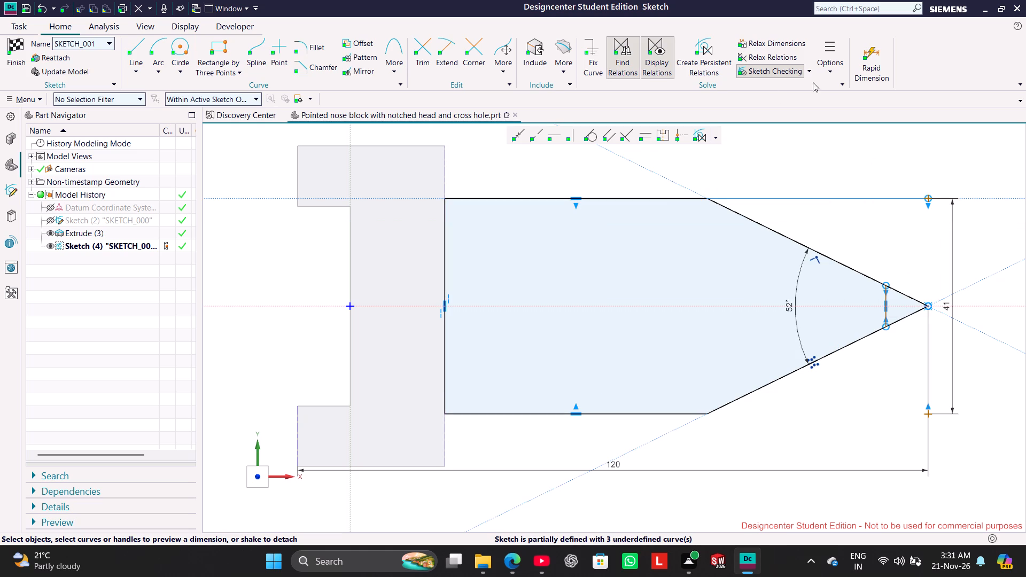
Add an Inferred dimension from the short vertical line's upper end to the nose's upper corner, placed outside the slanted edge.
left_click(859, 63)
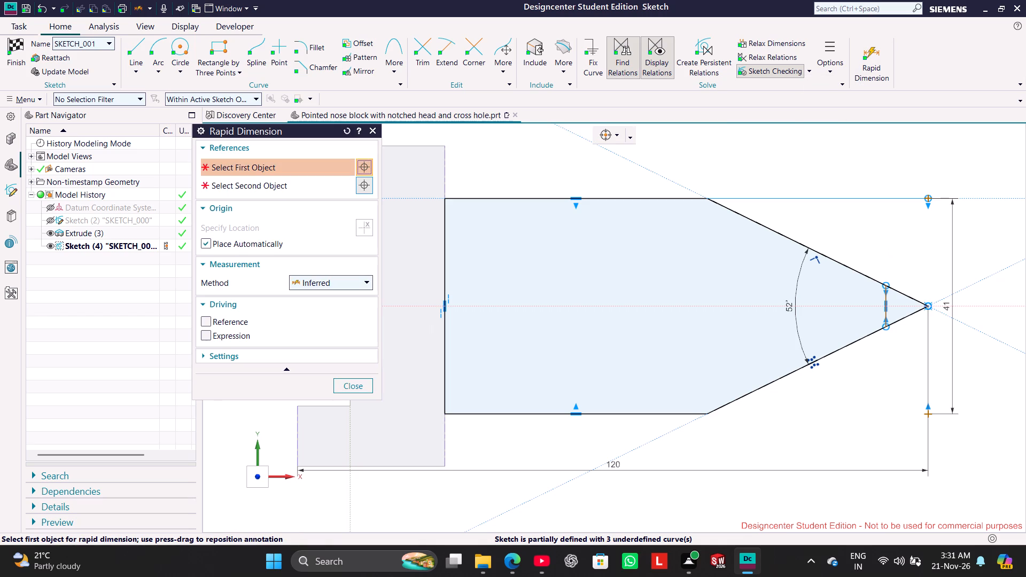
left_click(887, 284)
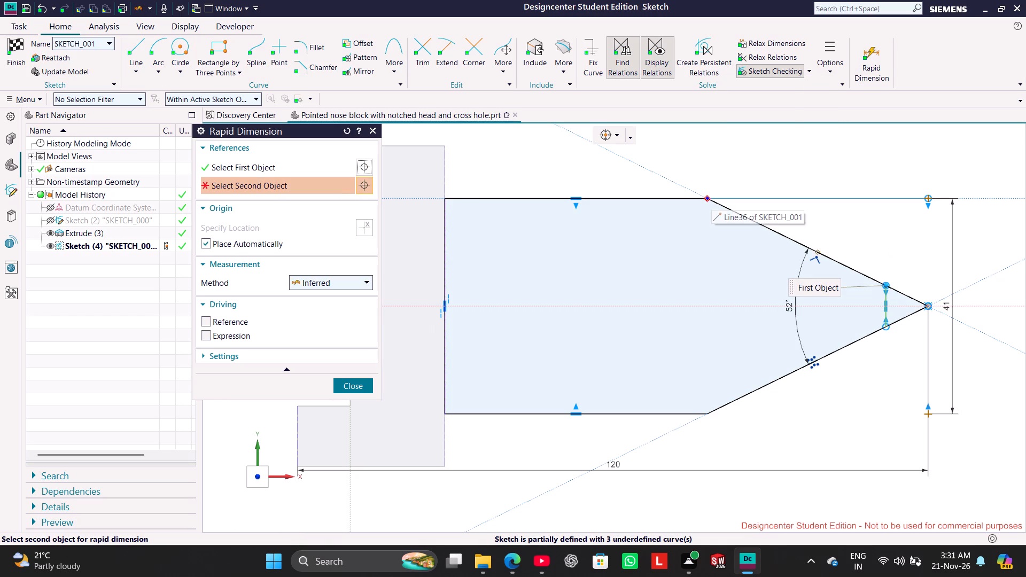
left_click(709, 196)
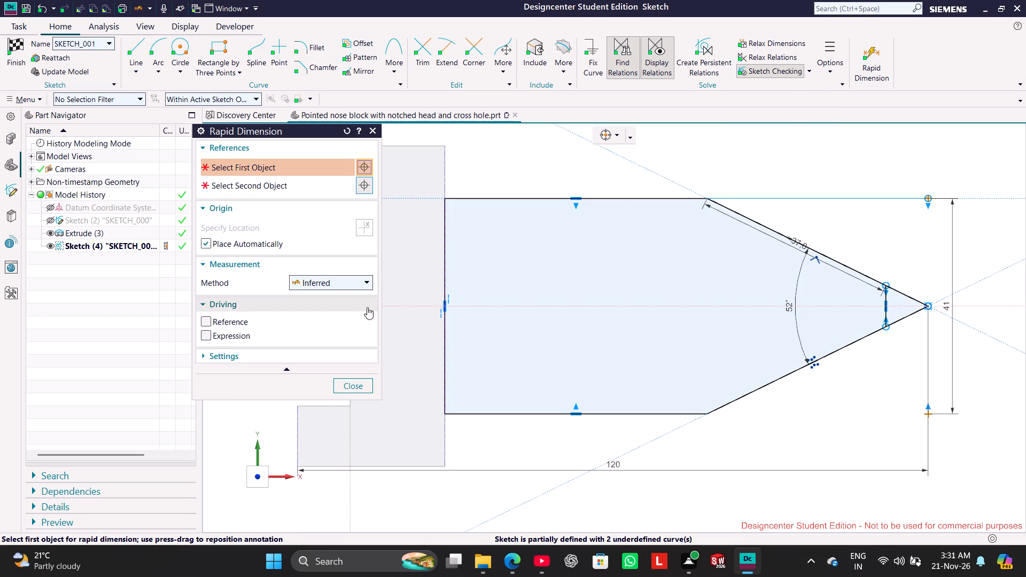
left_click(359, 382)
left_click_drag(795, 244, 814, 208)
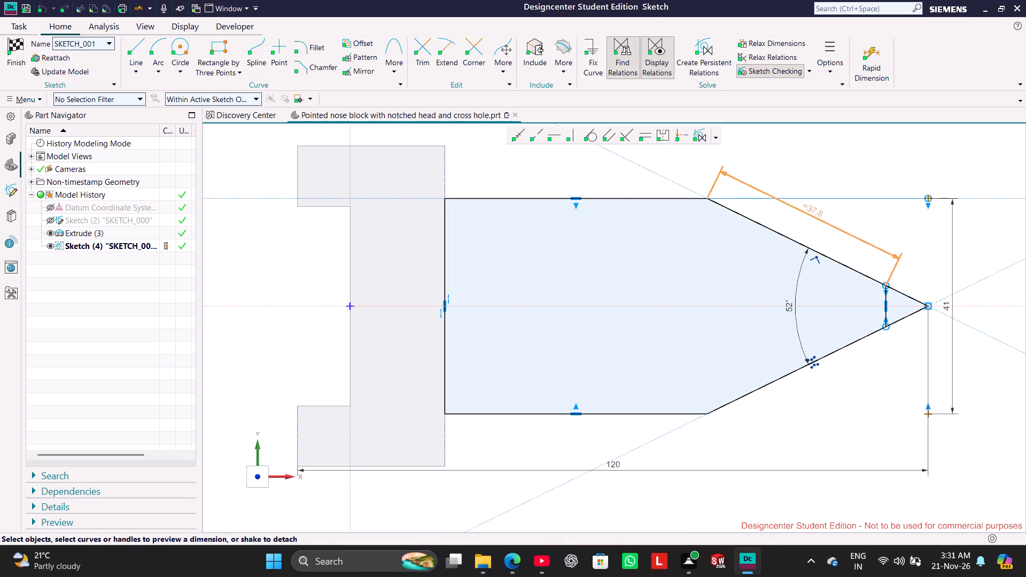
left_click_drag(814, 208, 817, 173)
Change the dimension between the short vertical line and the upper corner to Horizontal and set it to 33 mm.
right_click(829, 177)
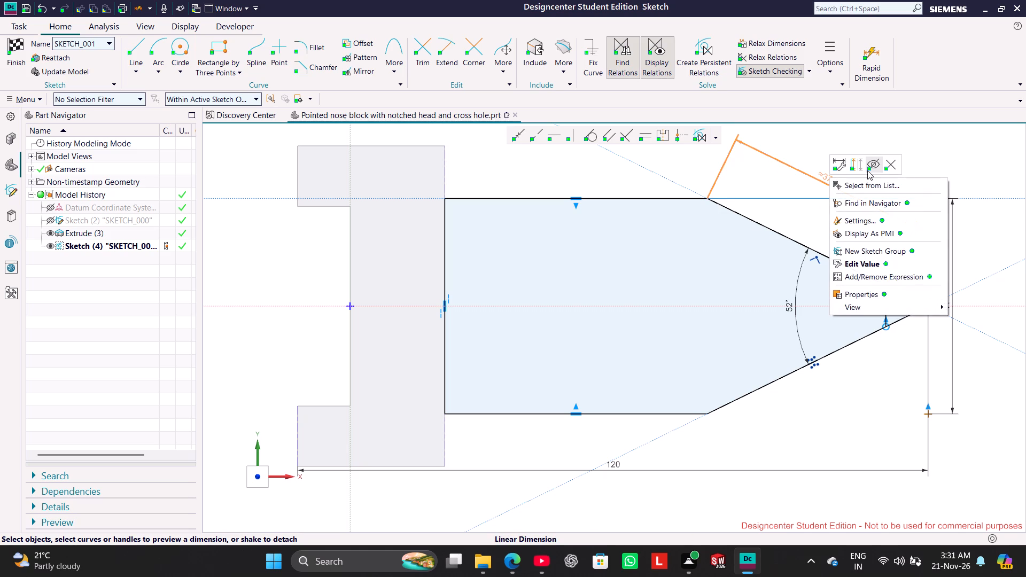
left_click(841, 163)
left_click(358, 272)
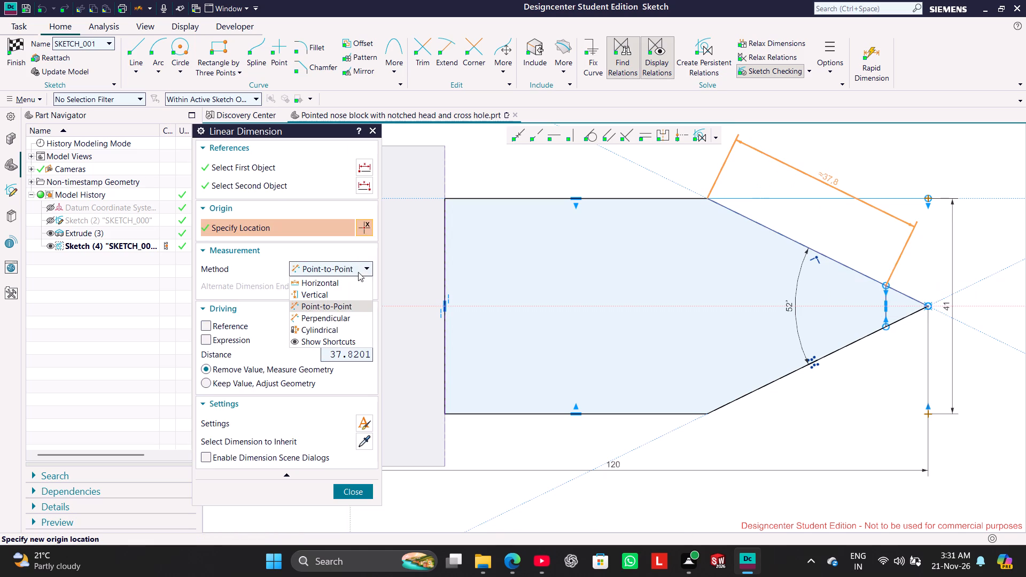
left_click(351, 280)
left_click(359, 493)
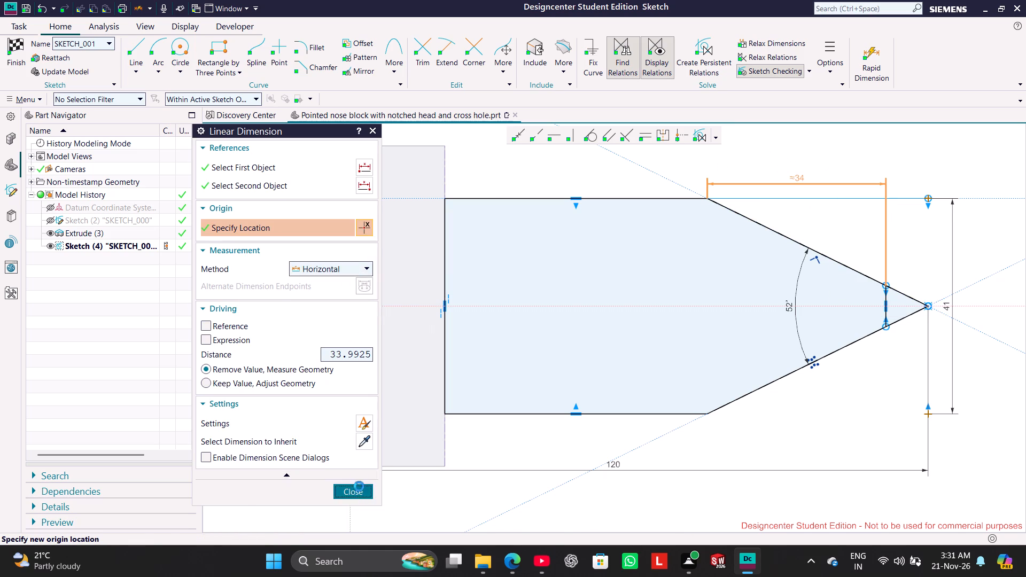
double_click(800, 176)
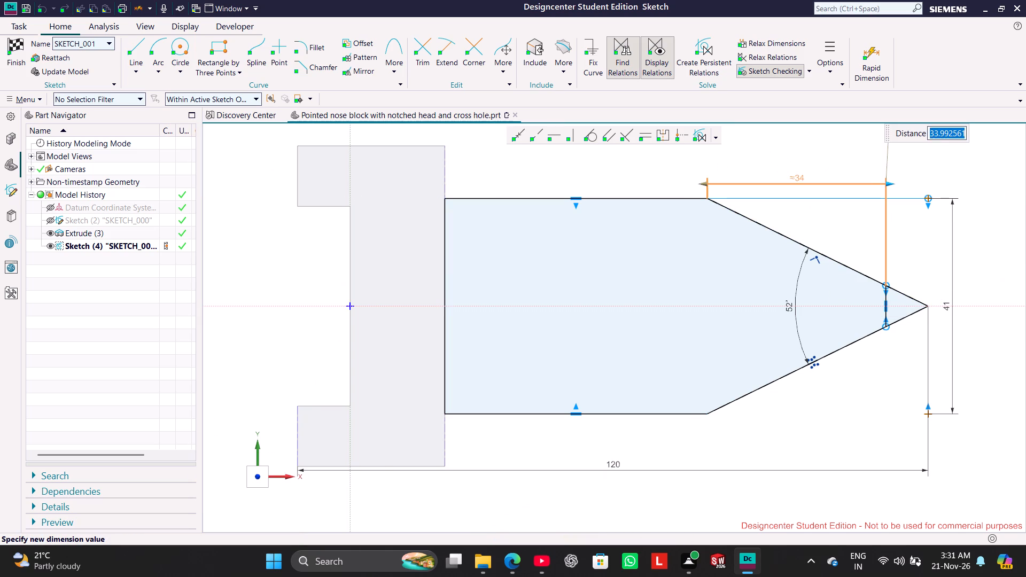
type("33")
key("Return")
left_click(868, 419)
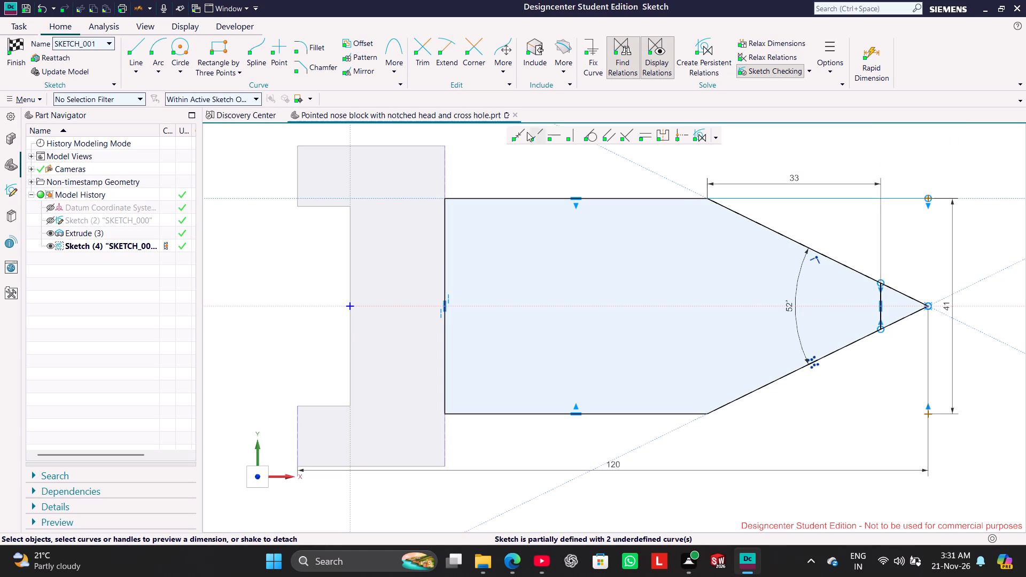
Trim both slanted edges beyond the short vertical line to cut off the pointed tip.
left_click(429, 47)
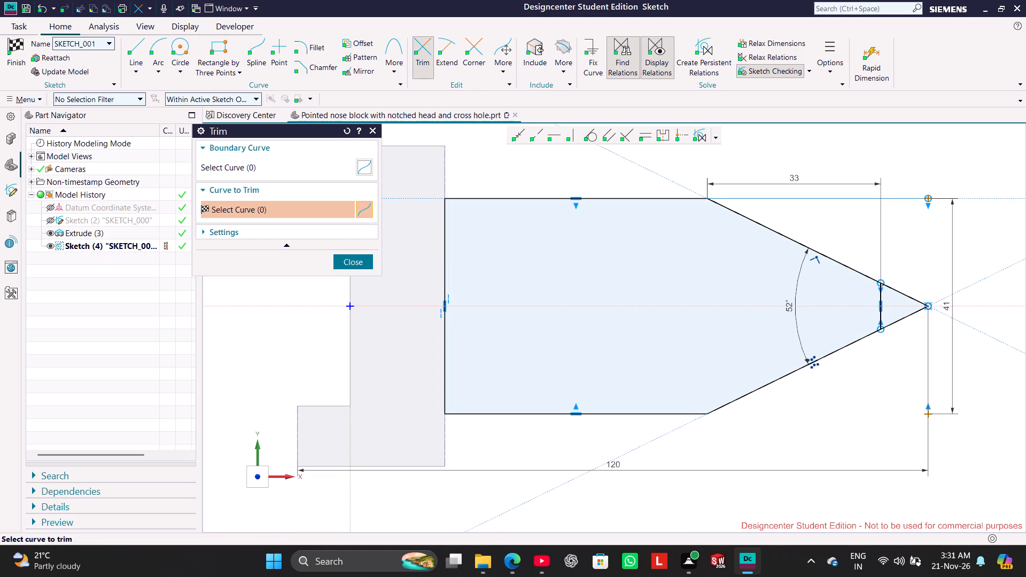
left_click_drag(898, 344, 911, 290)
left_click_drag(911, 290, 911, 280)
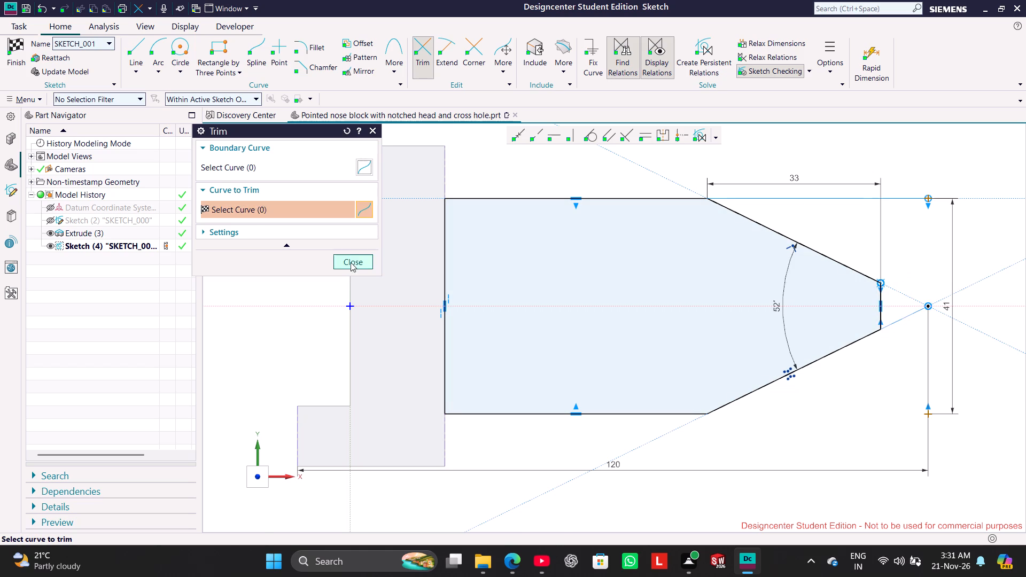
left_click(354, 258)
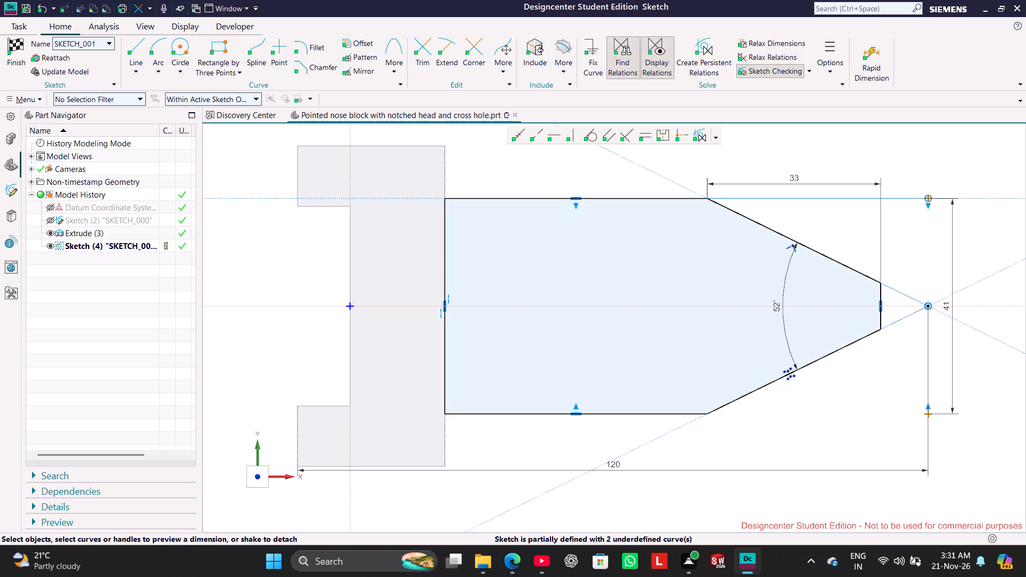
Finish the nose profile sketch.
left_click(18, 51)
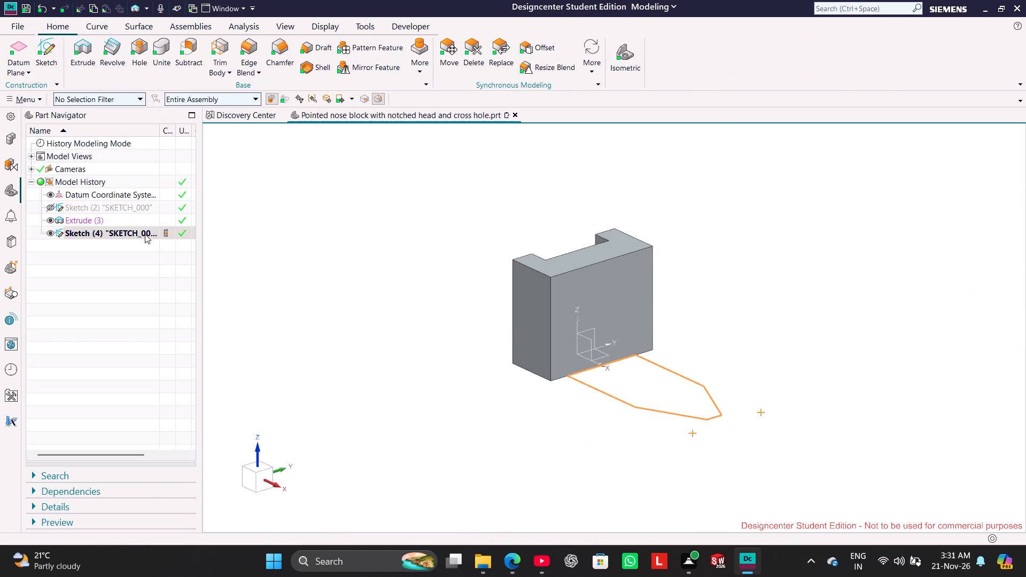
Extrude the nose profile sketch with a start distance of 29 mm and the Inferred boolean, uniting it with the head.
right_click(142, 237)
left_click(186, 224)
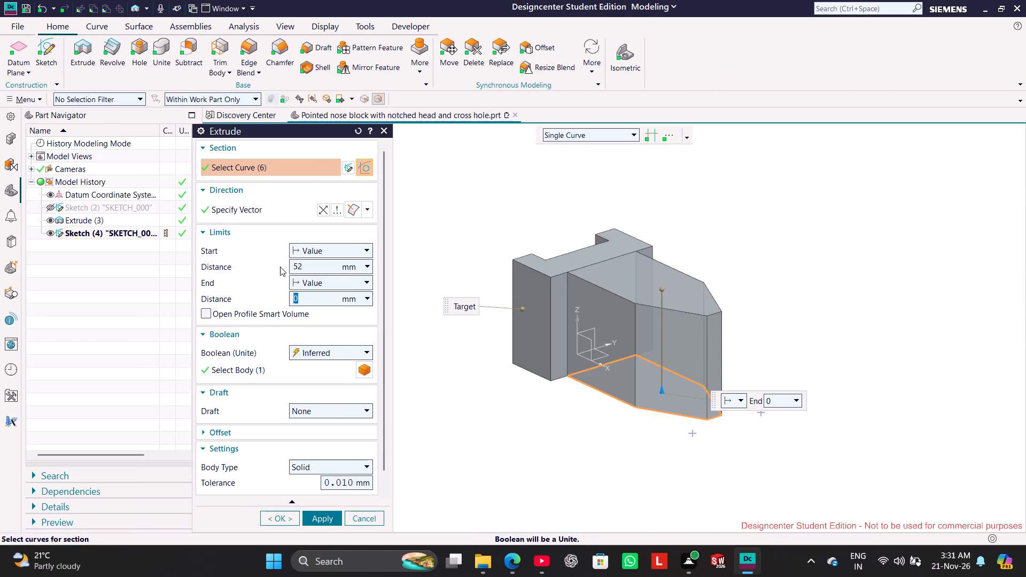
double_click(317, 264)
key("2")
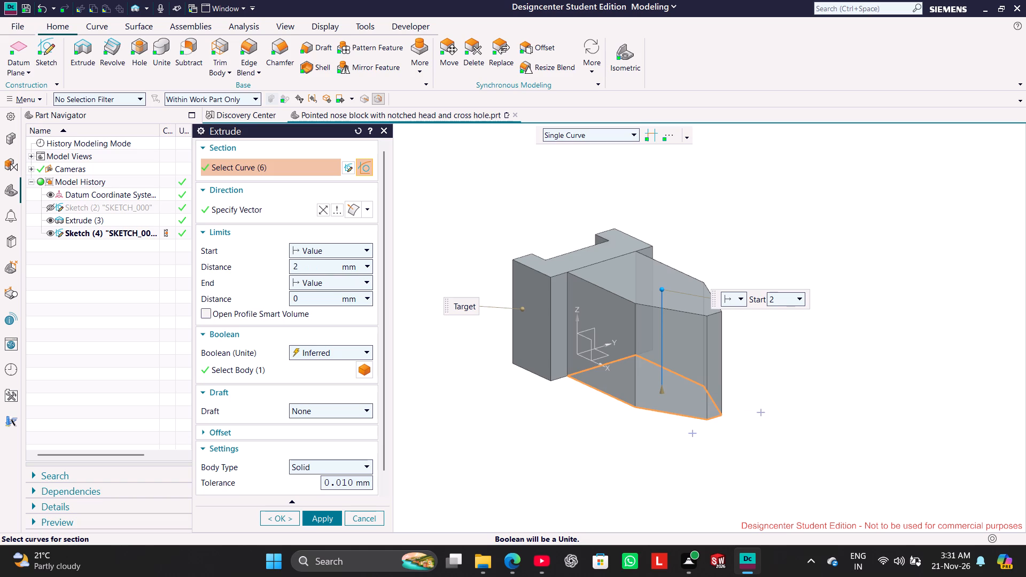
key("9")
key("Return")
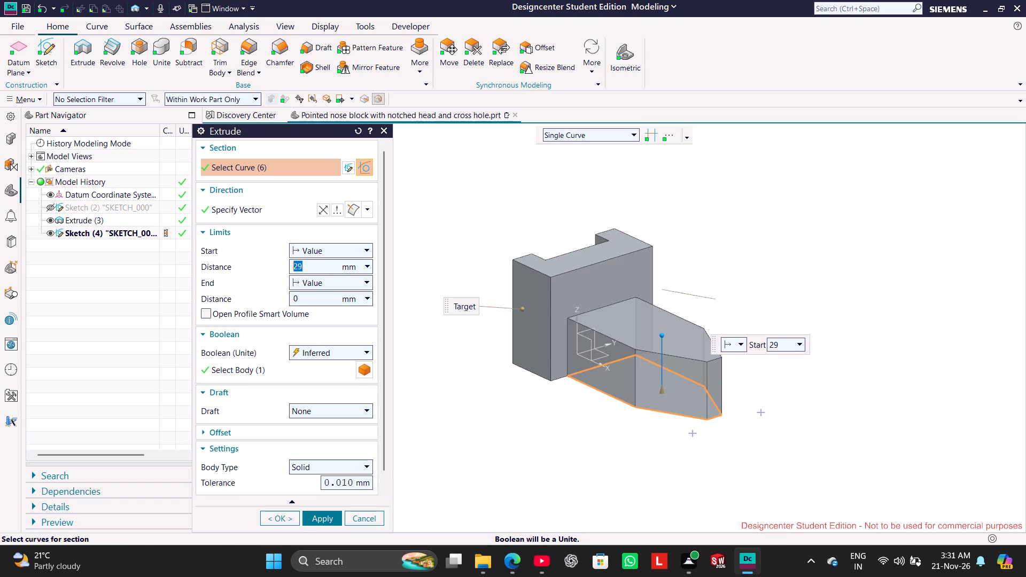
left_click(319, 519)
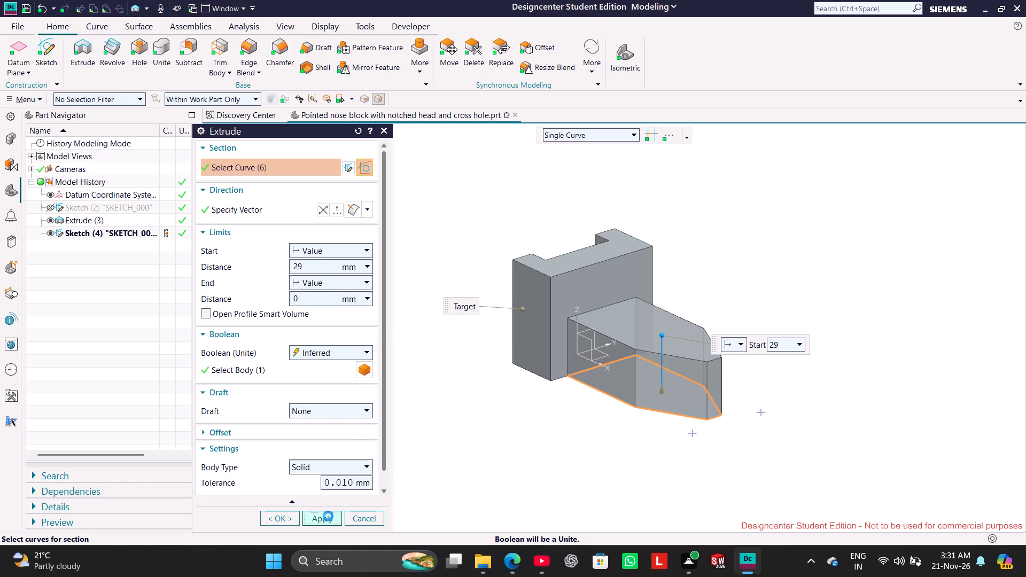
left_click(368, 518)
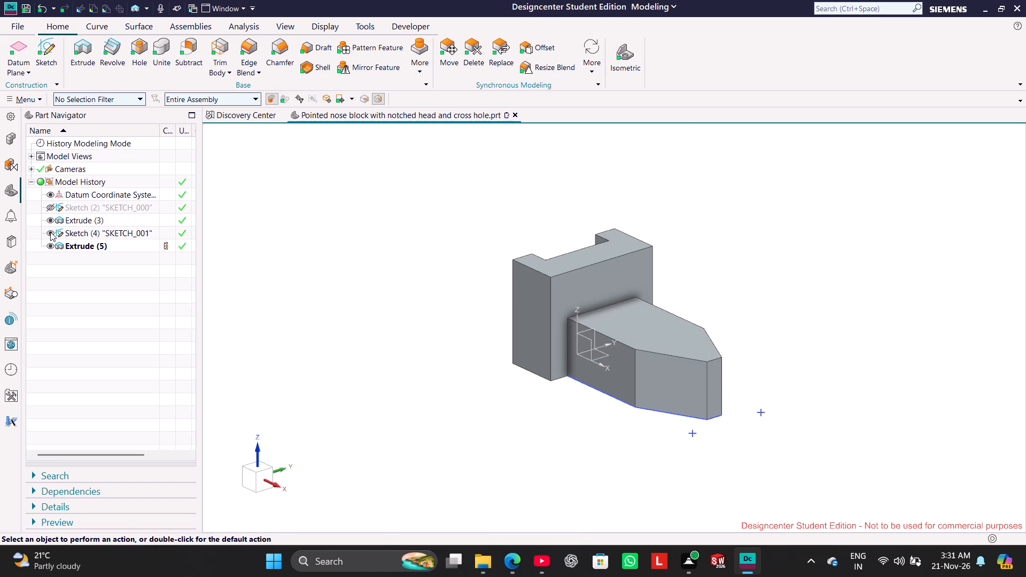
Hide the nose profile sketch.
left_click(50, 233)
left_click(305, 225)
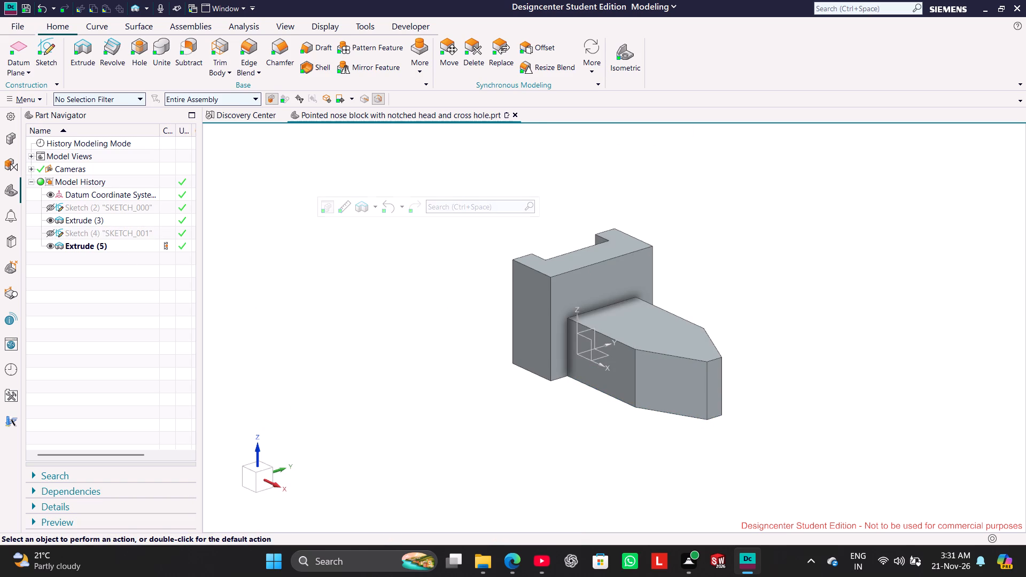
left_click(331, 329)
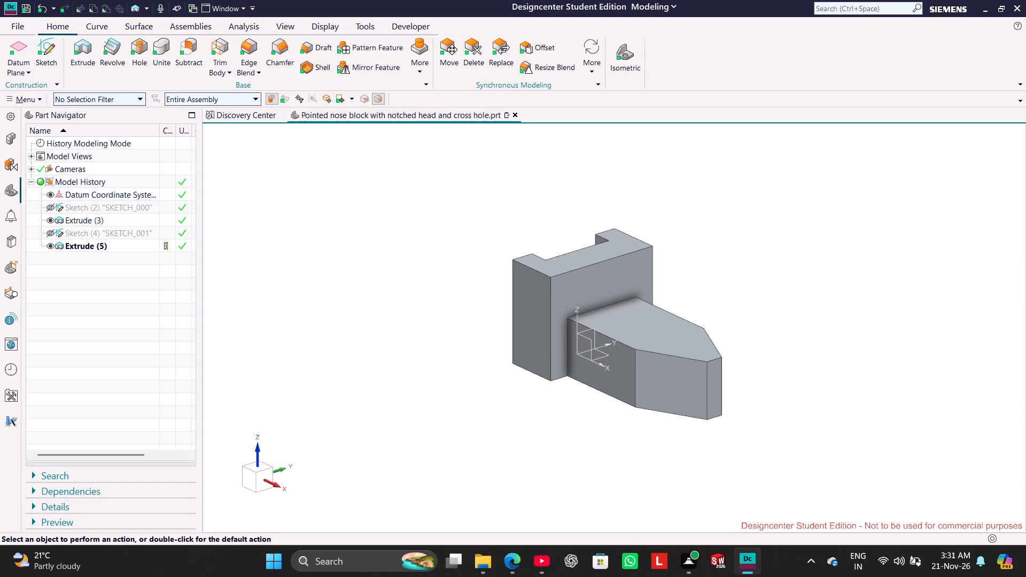
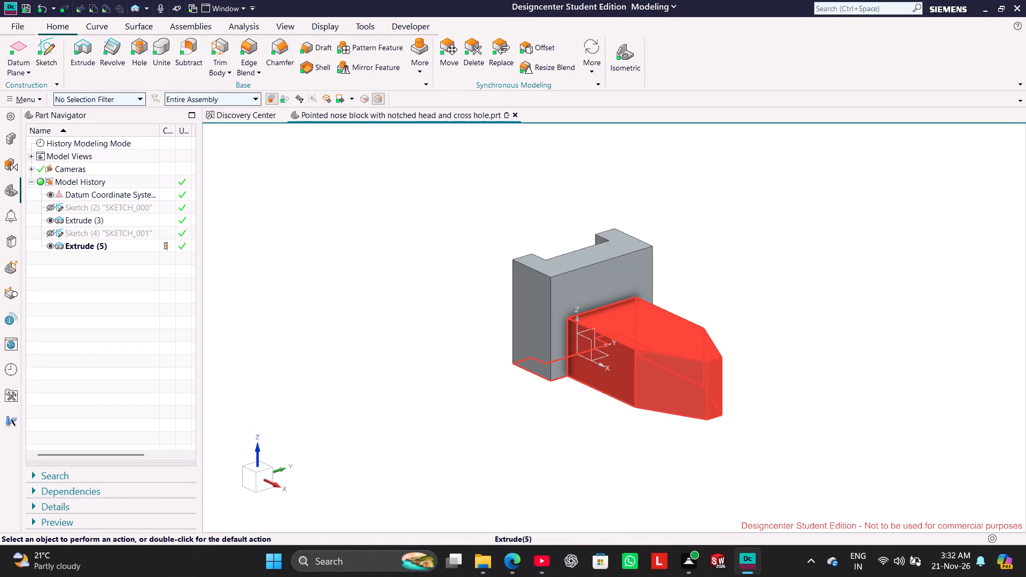
Start a new sketch on the top face of the notched head.
left_click(34, 45)
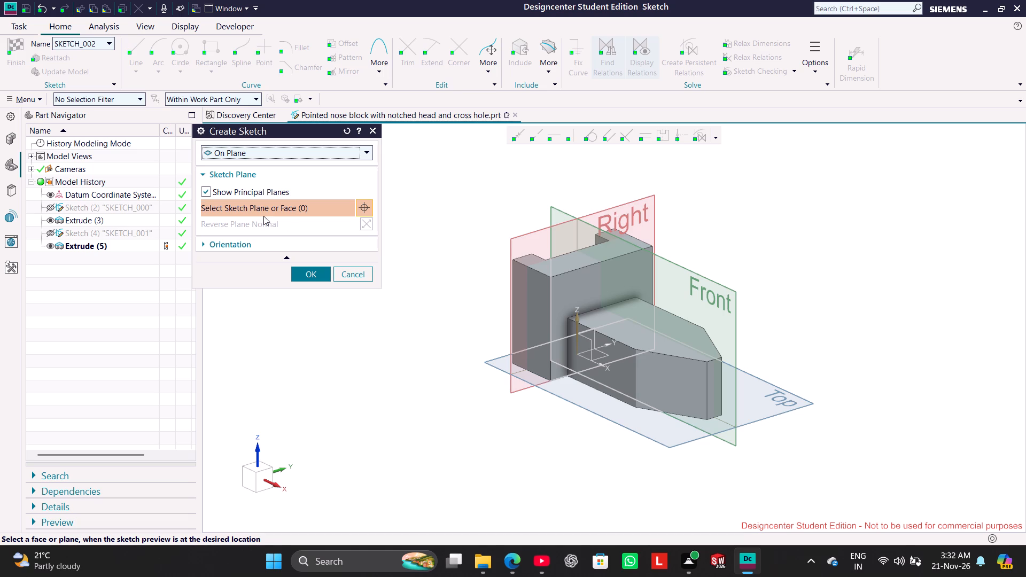
left_click(596, 259)
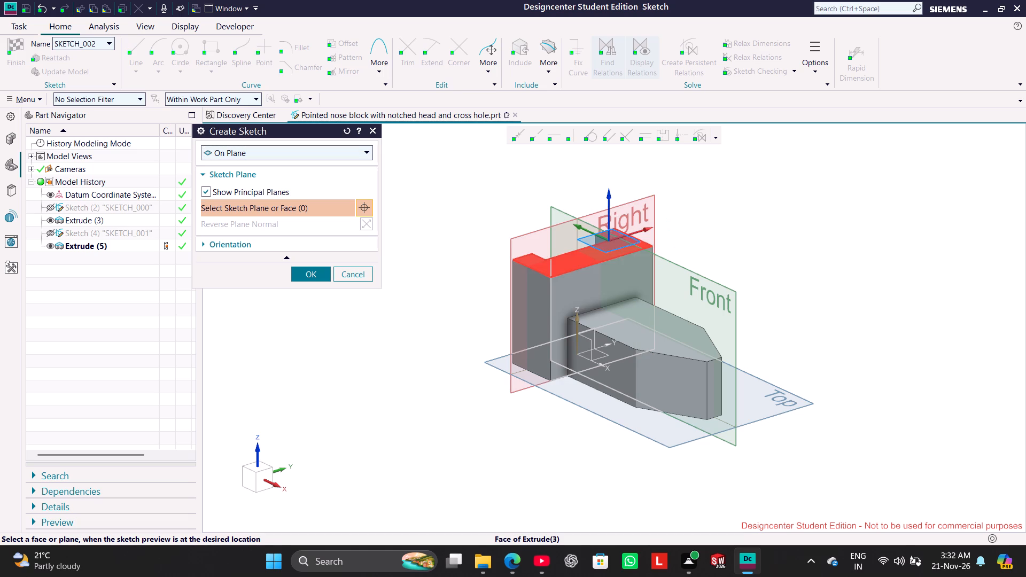
left_click(316, 270)
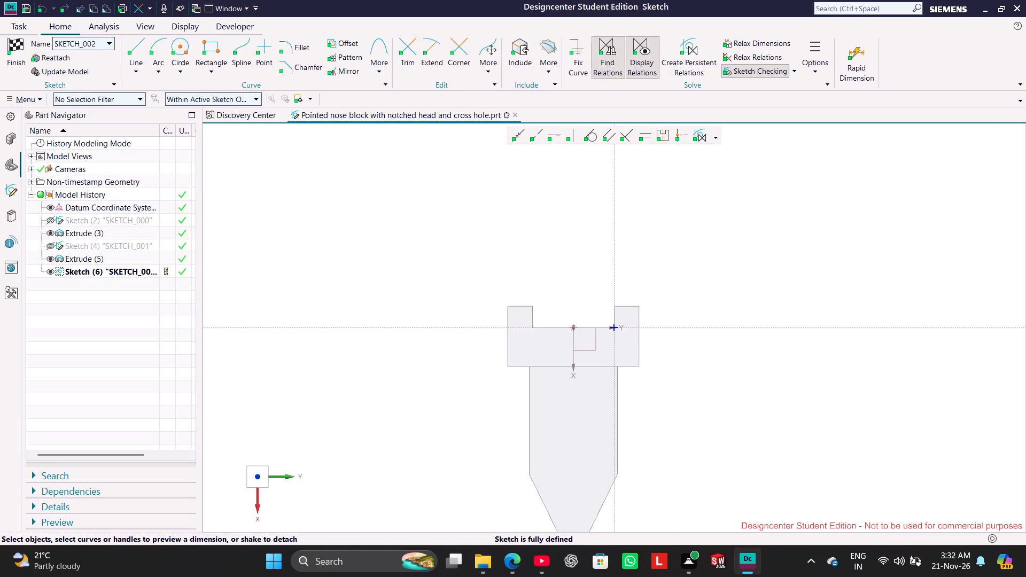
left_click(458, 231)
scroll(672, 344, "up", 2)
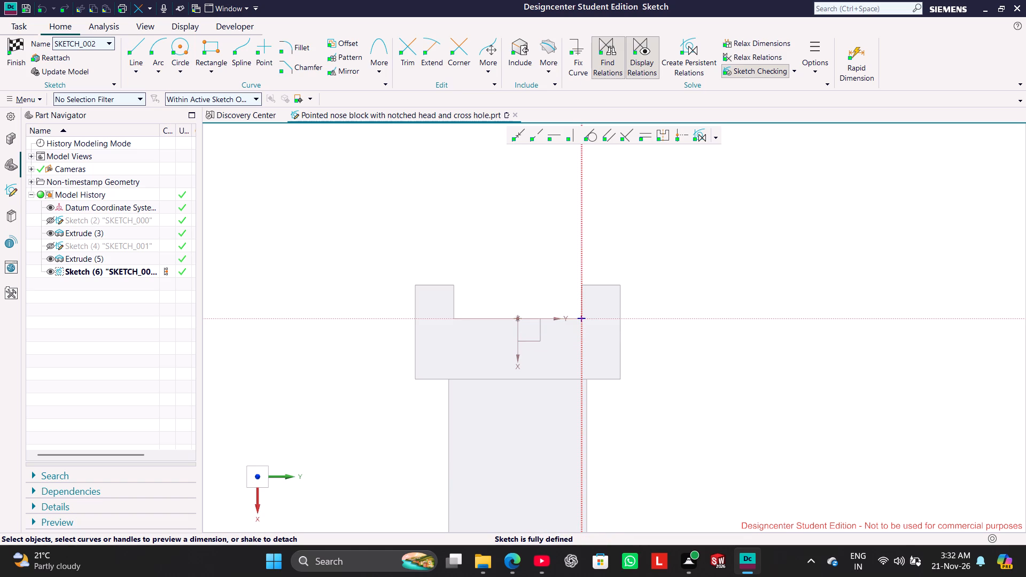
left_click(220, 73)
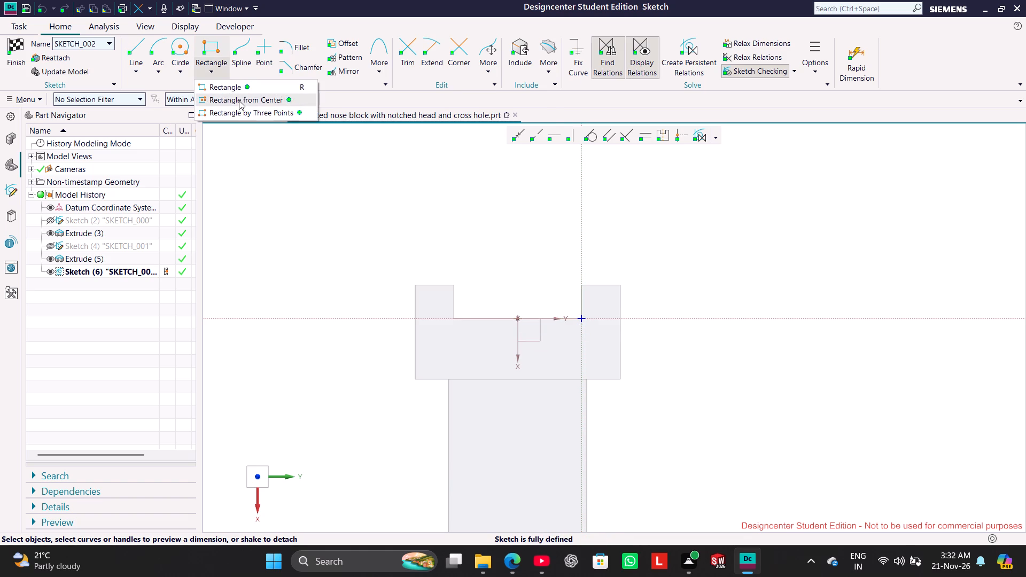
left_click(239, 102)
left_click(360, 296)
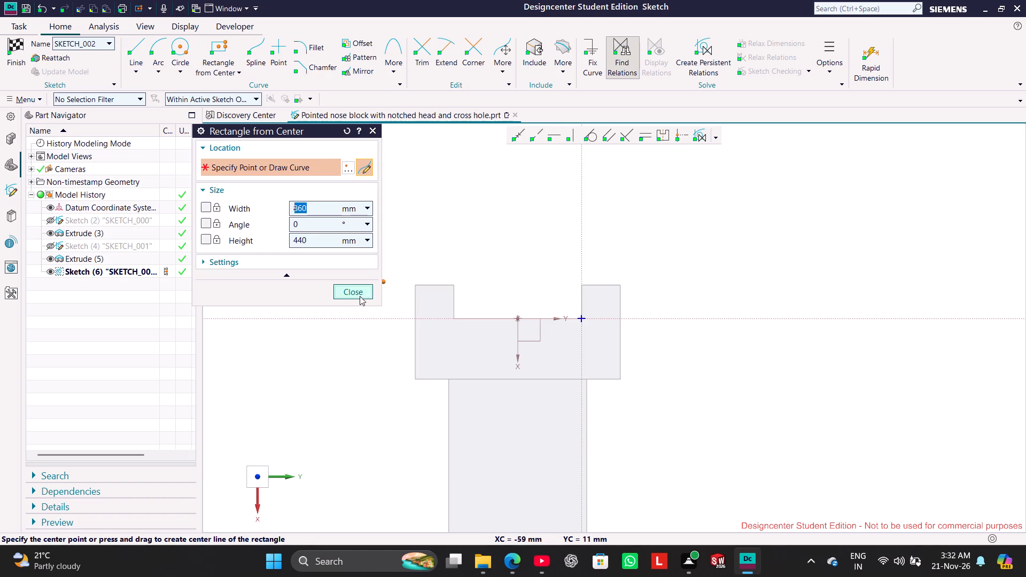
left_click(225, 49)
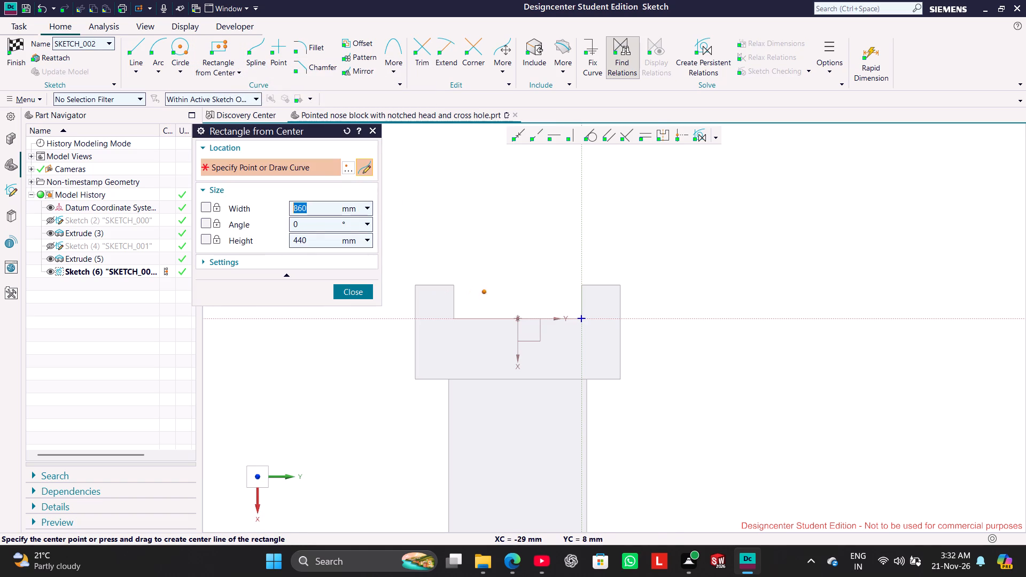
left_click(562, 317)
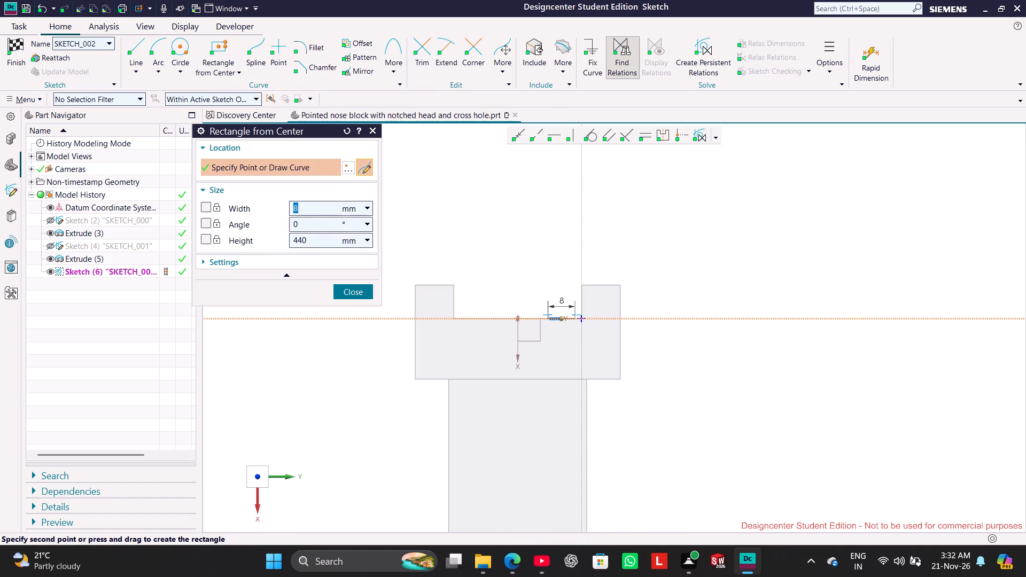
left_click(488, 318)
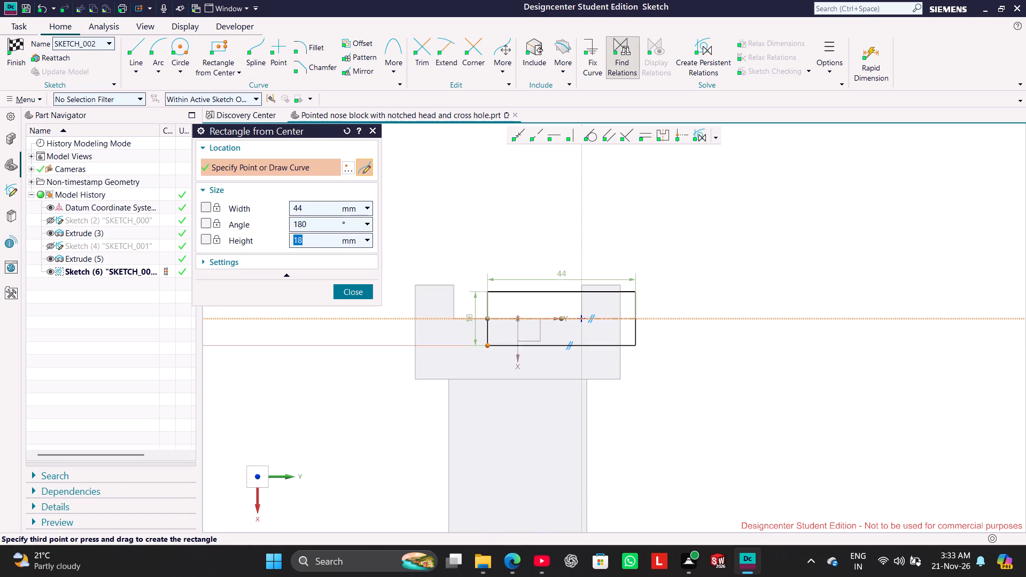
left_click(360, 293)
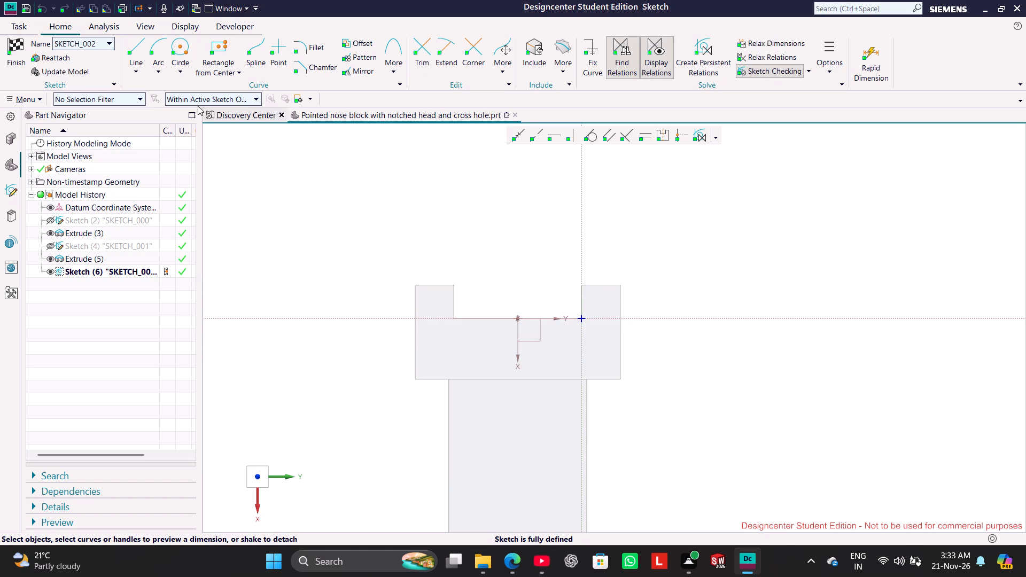
Draw a three-point rectangle about 19 mm wide and 18 mm high, from the notch floor edge to the head's nose-side edge.
left_click(238, 74)
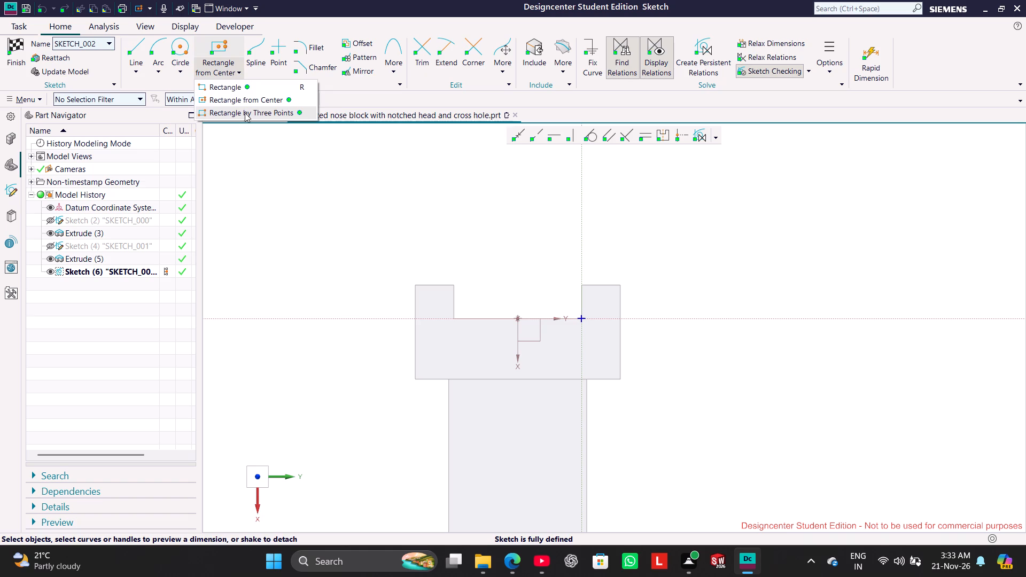
left_click(245, 114)
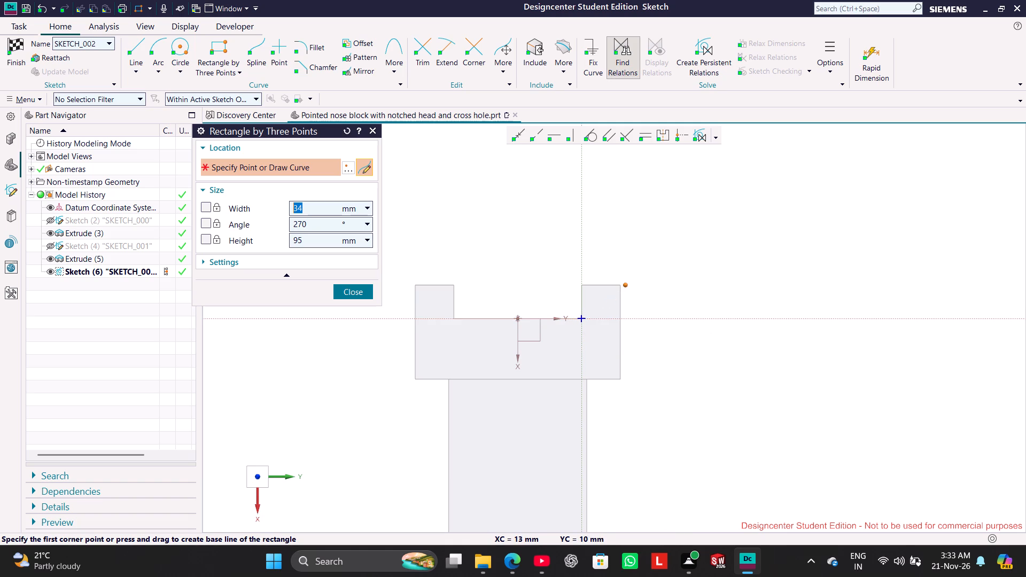
left_click(553, 319)
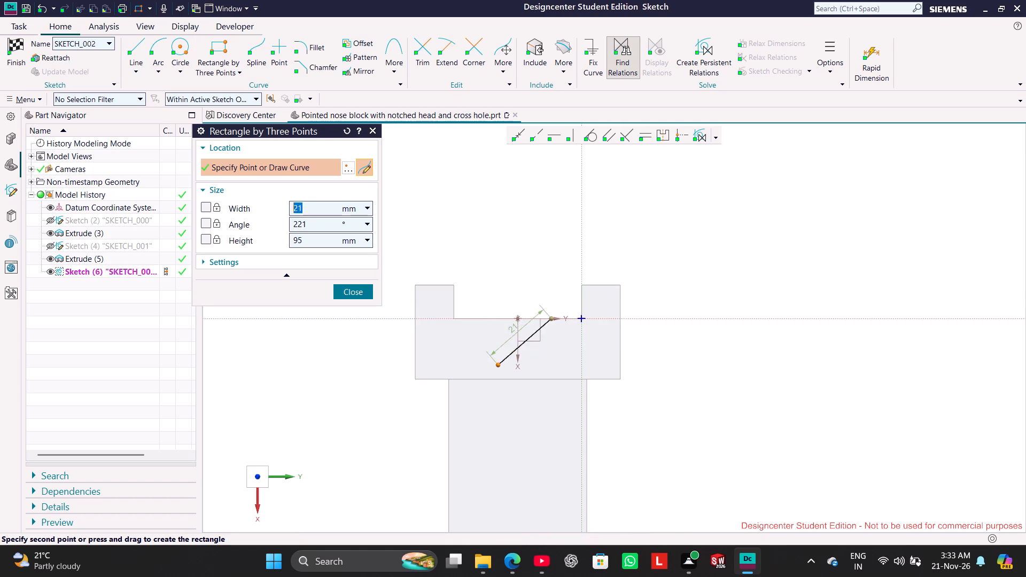
left_click(489, 321)
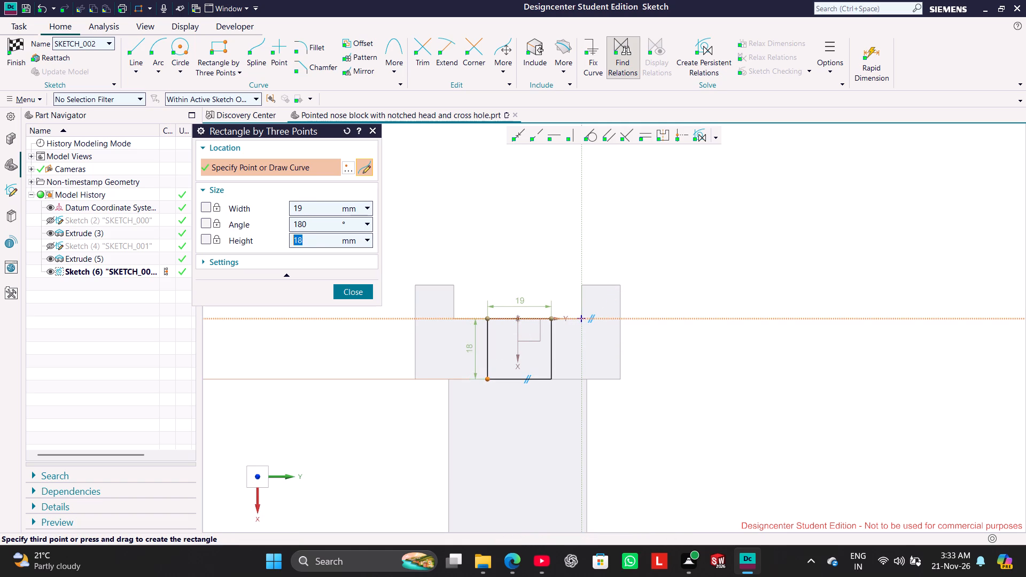
left_click(504, 379)
left_click(366, 294)
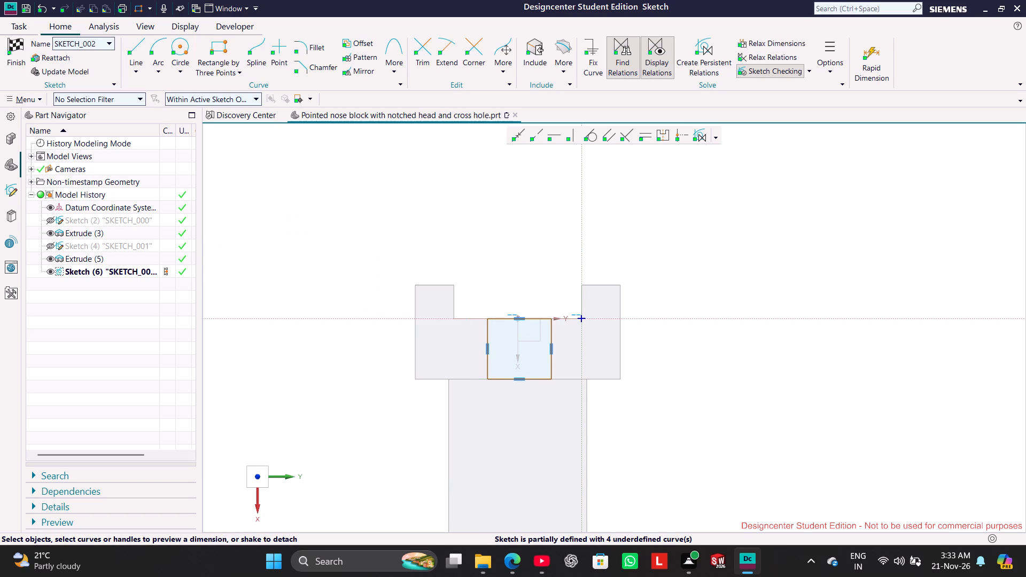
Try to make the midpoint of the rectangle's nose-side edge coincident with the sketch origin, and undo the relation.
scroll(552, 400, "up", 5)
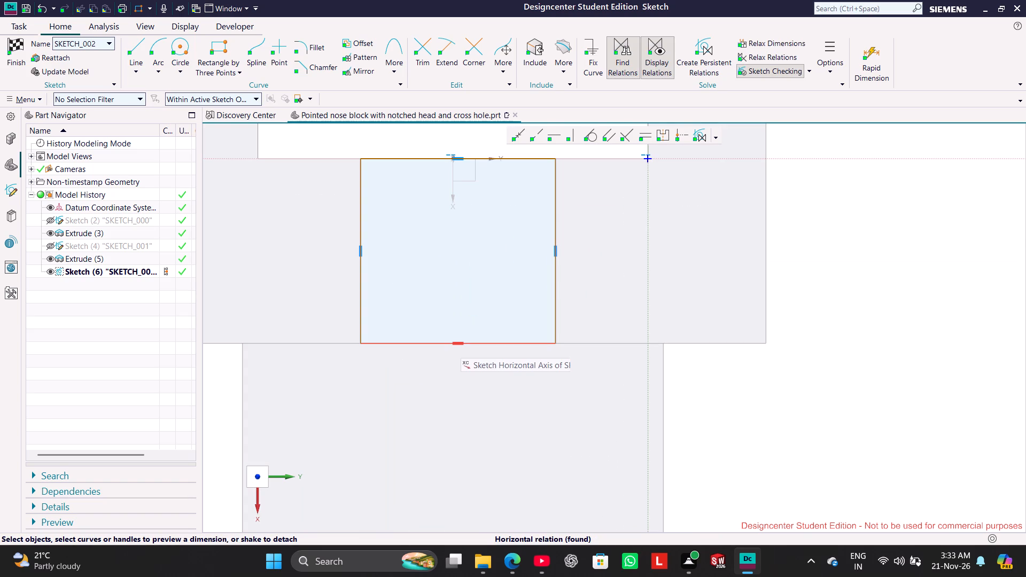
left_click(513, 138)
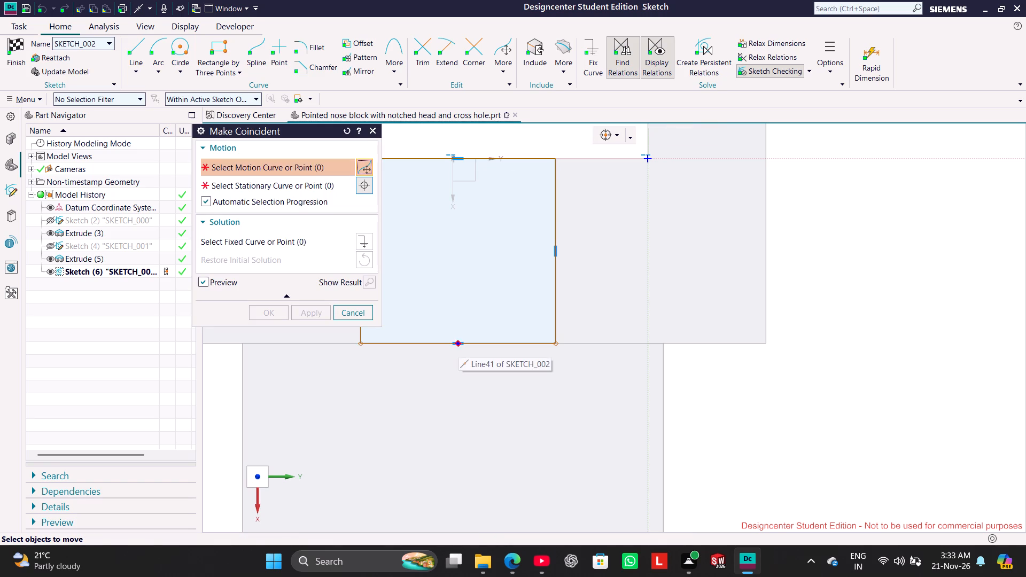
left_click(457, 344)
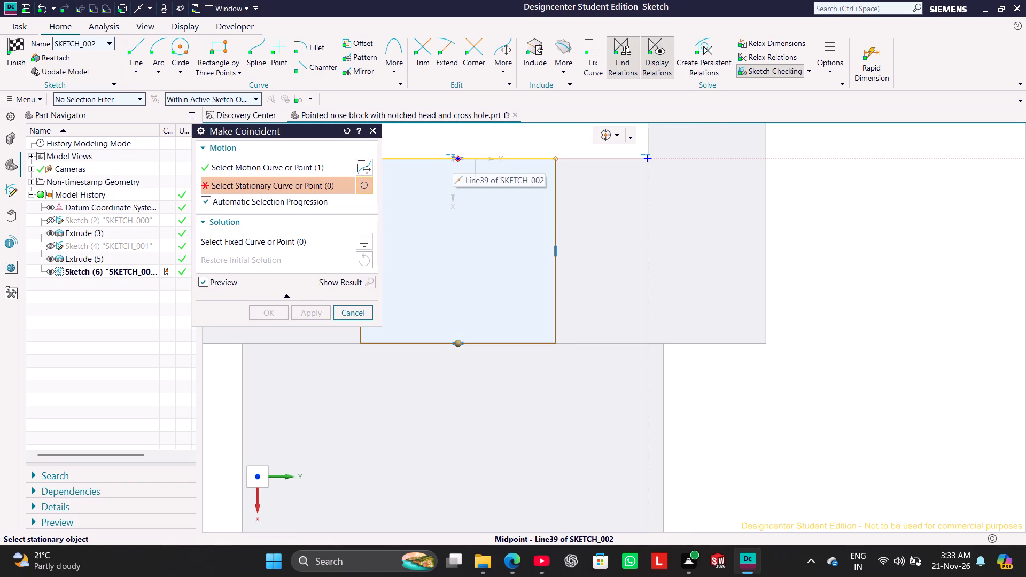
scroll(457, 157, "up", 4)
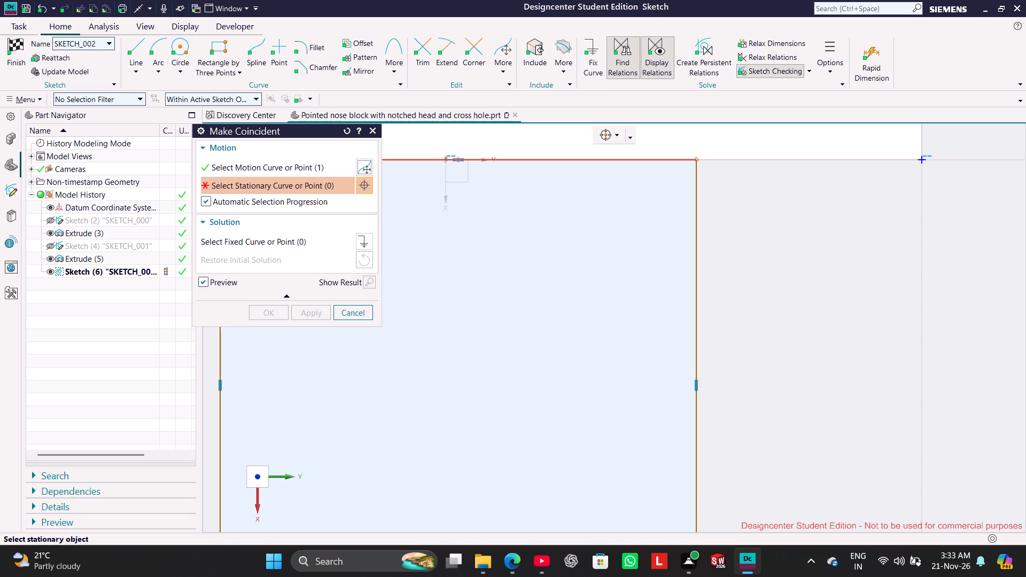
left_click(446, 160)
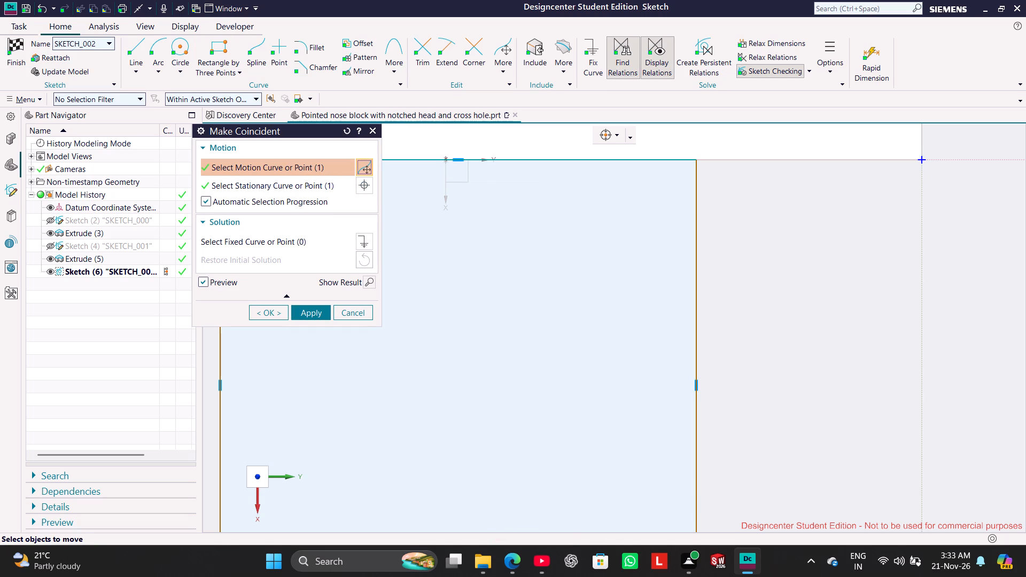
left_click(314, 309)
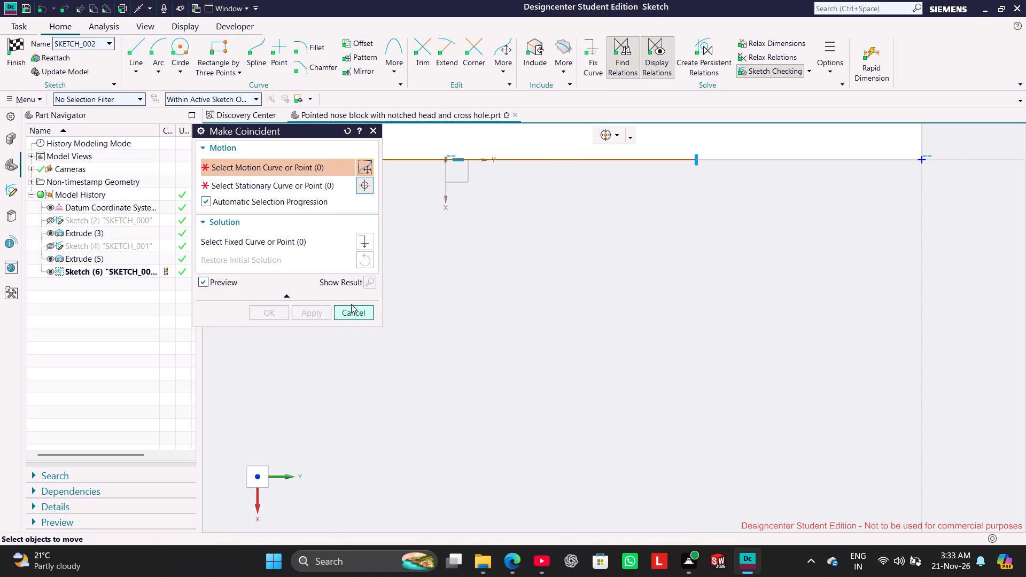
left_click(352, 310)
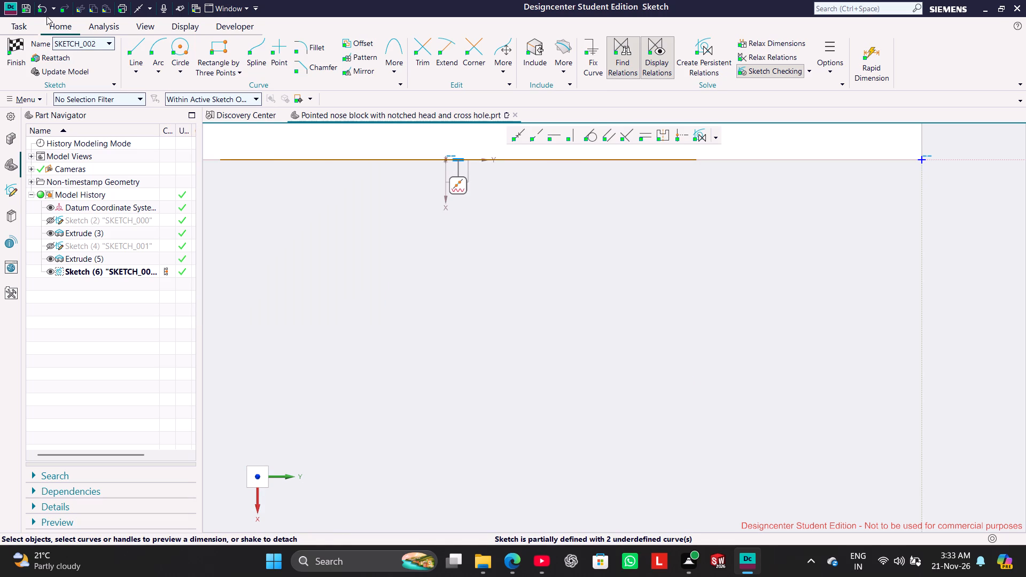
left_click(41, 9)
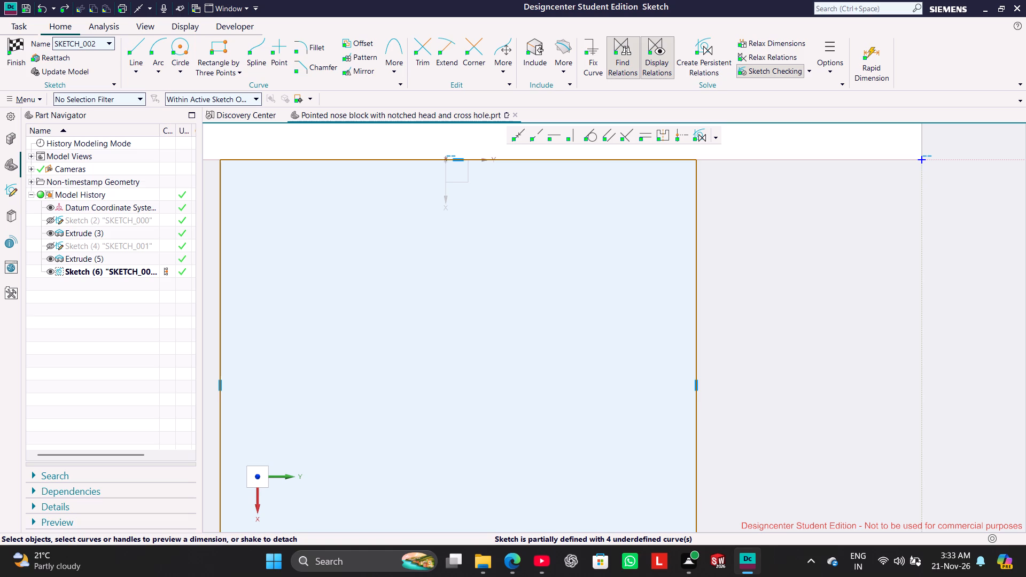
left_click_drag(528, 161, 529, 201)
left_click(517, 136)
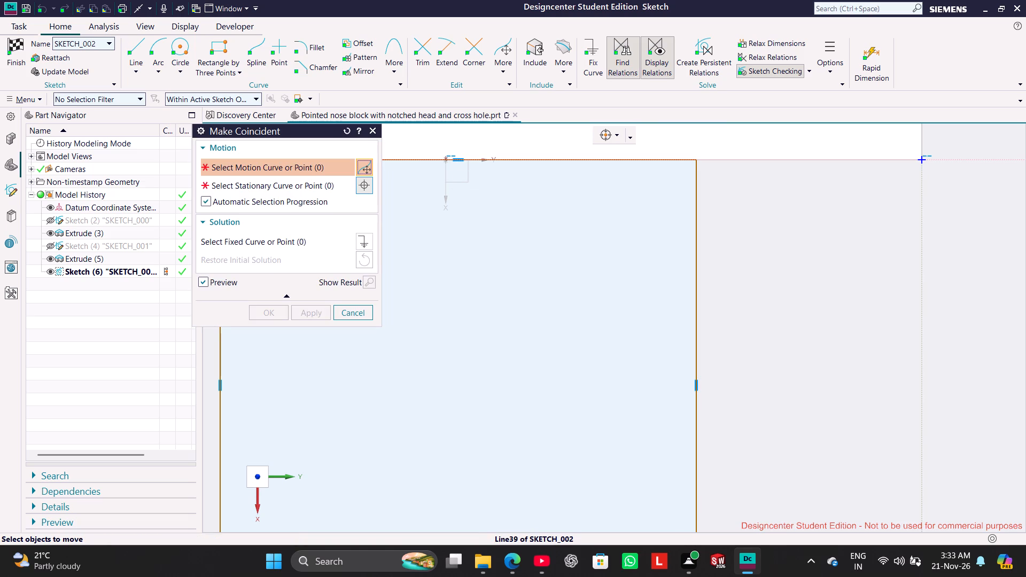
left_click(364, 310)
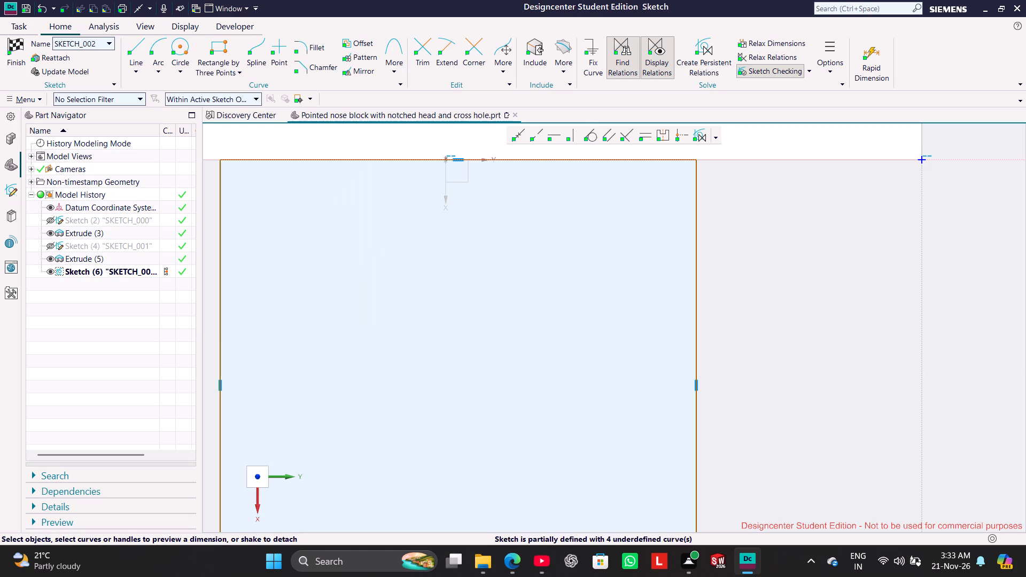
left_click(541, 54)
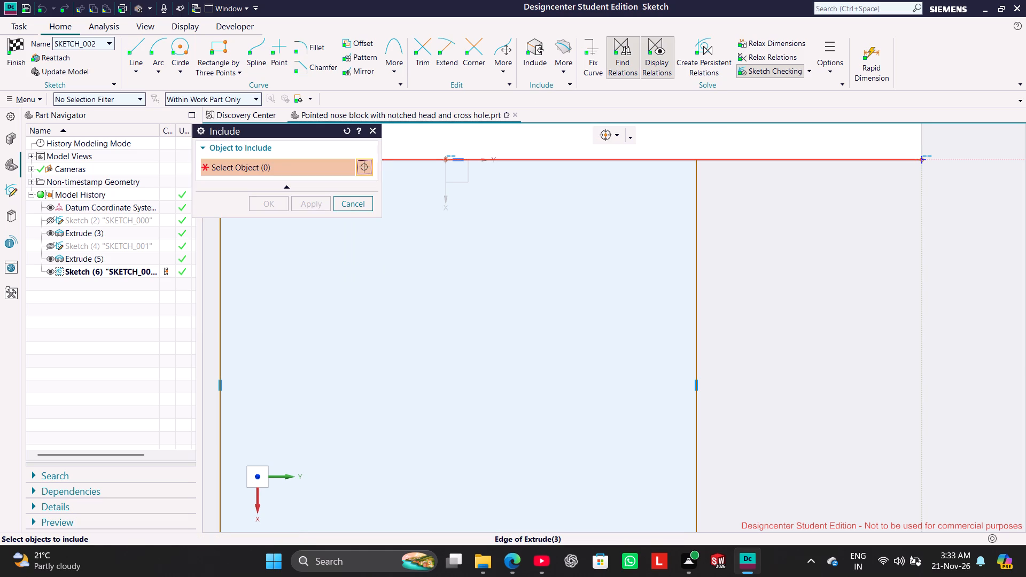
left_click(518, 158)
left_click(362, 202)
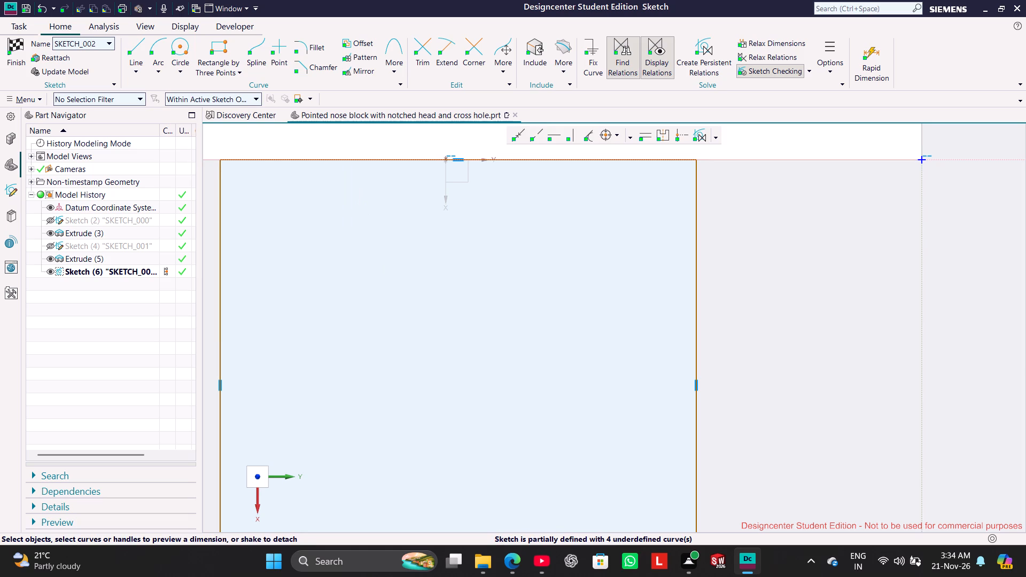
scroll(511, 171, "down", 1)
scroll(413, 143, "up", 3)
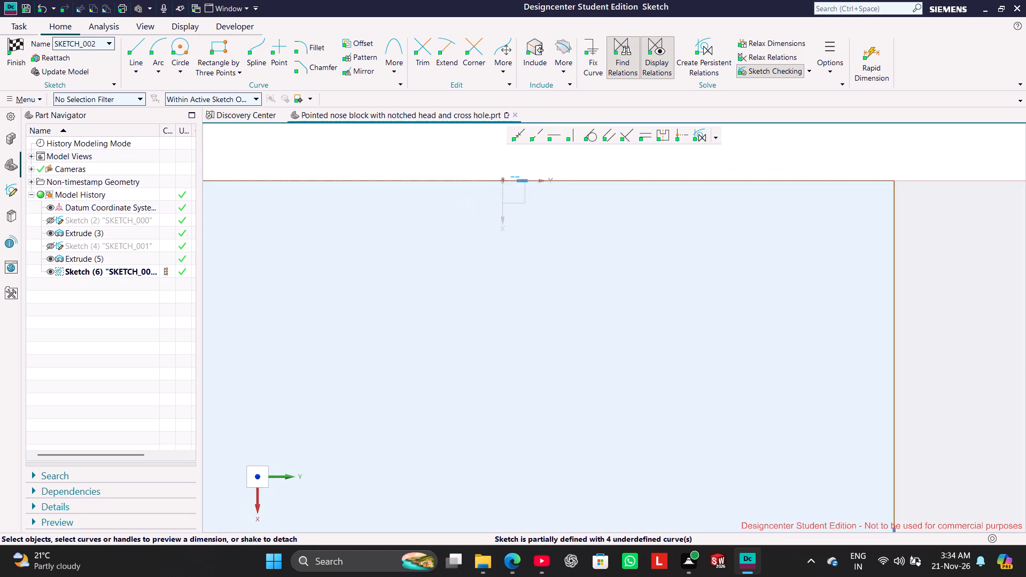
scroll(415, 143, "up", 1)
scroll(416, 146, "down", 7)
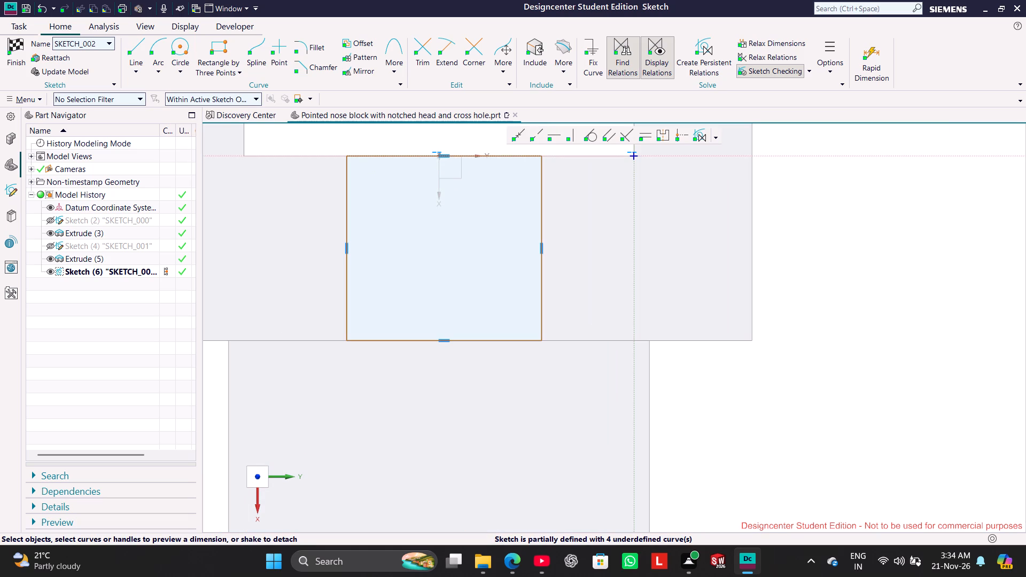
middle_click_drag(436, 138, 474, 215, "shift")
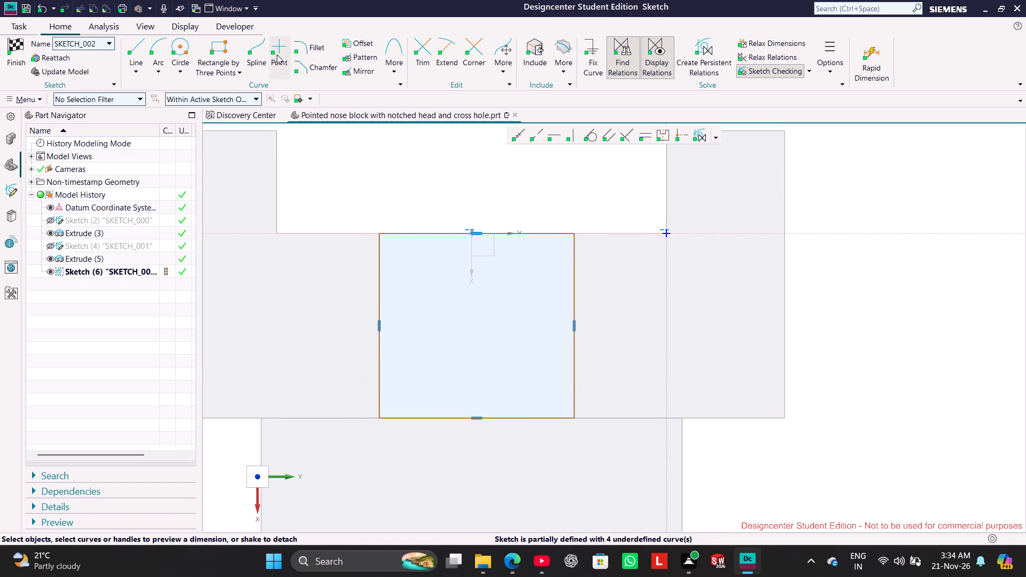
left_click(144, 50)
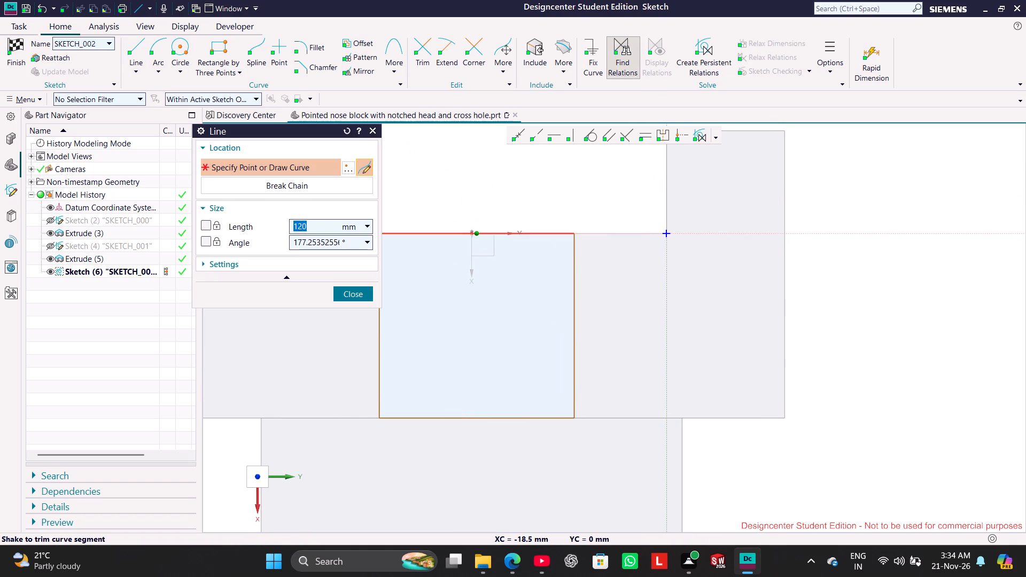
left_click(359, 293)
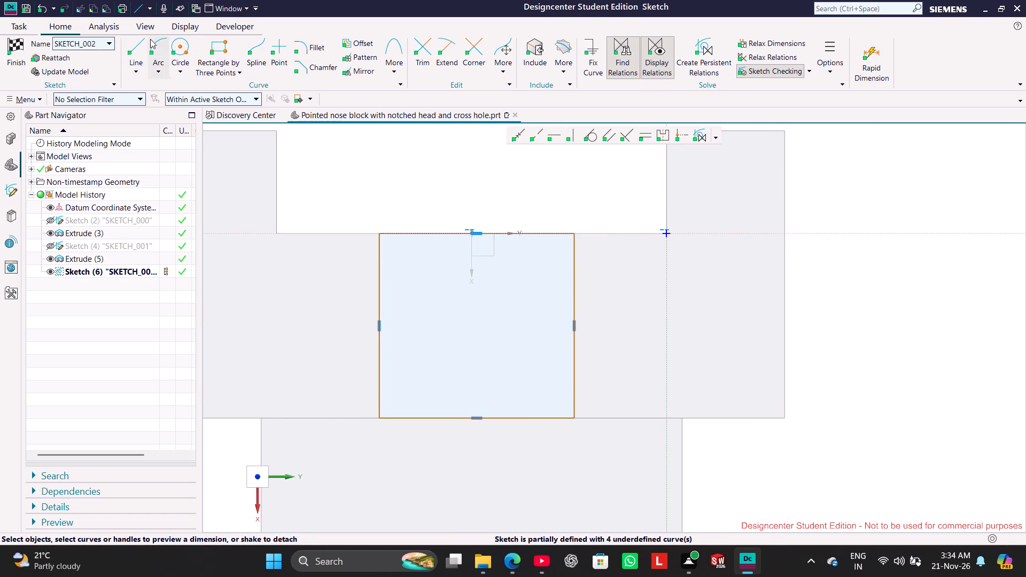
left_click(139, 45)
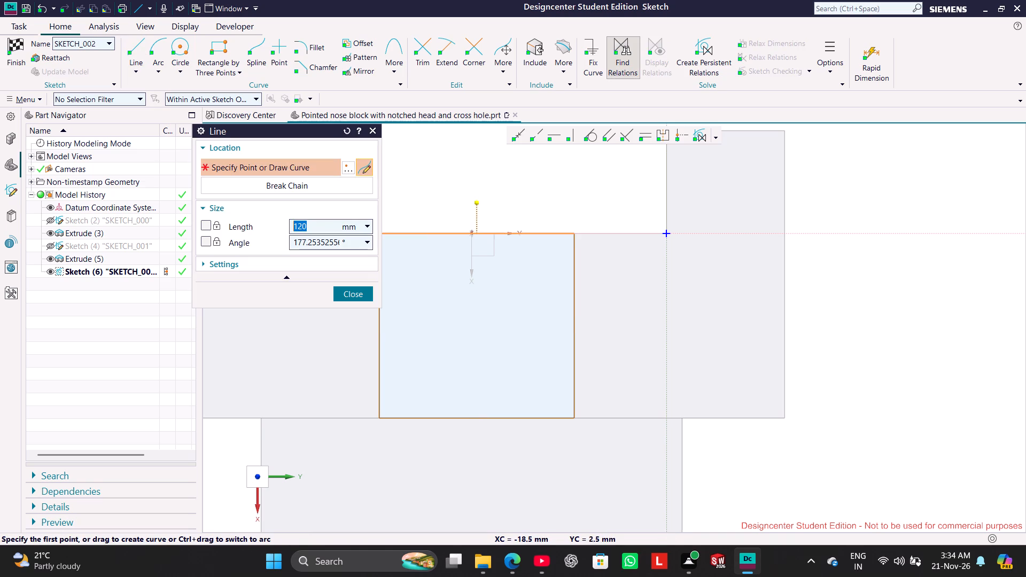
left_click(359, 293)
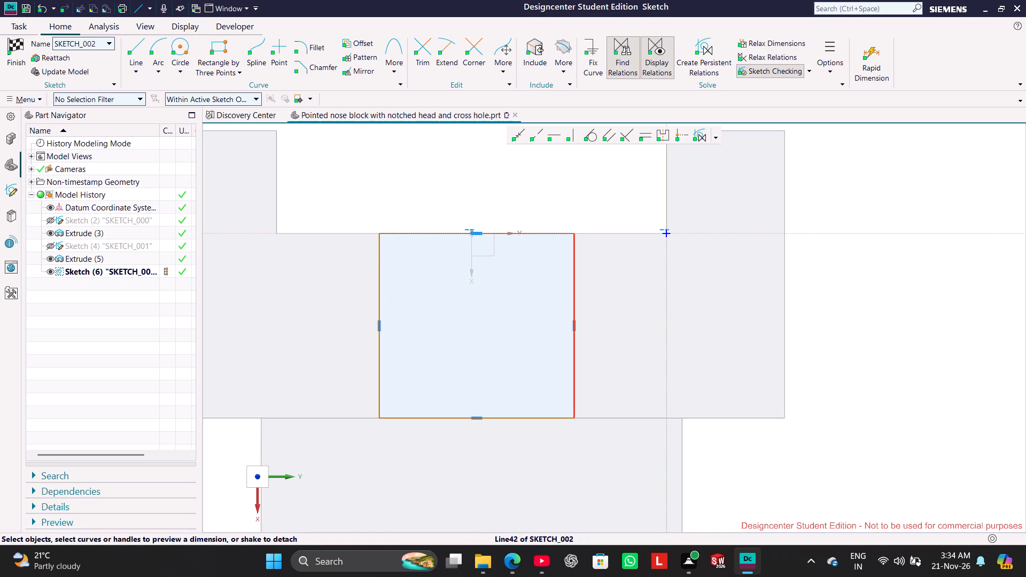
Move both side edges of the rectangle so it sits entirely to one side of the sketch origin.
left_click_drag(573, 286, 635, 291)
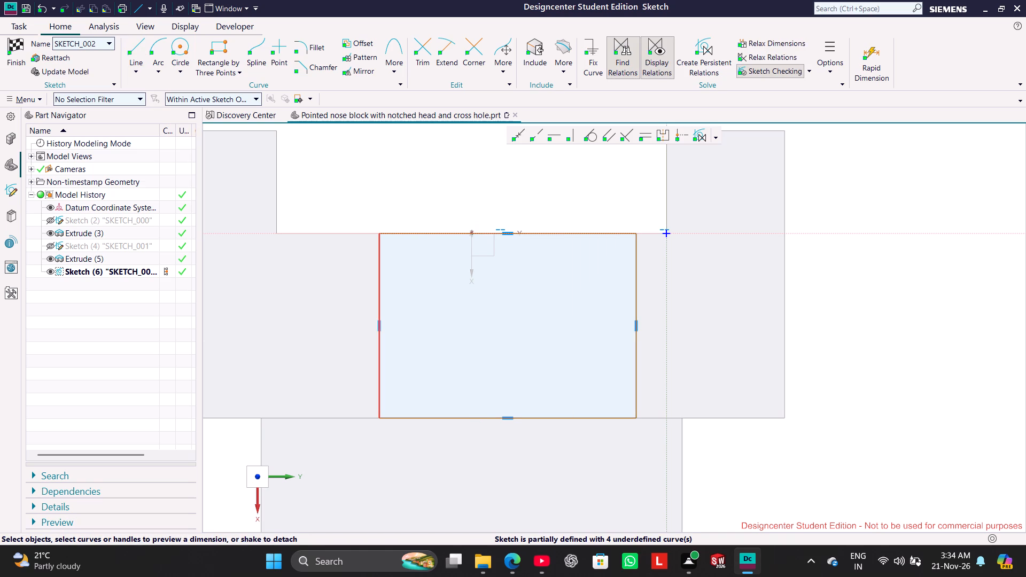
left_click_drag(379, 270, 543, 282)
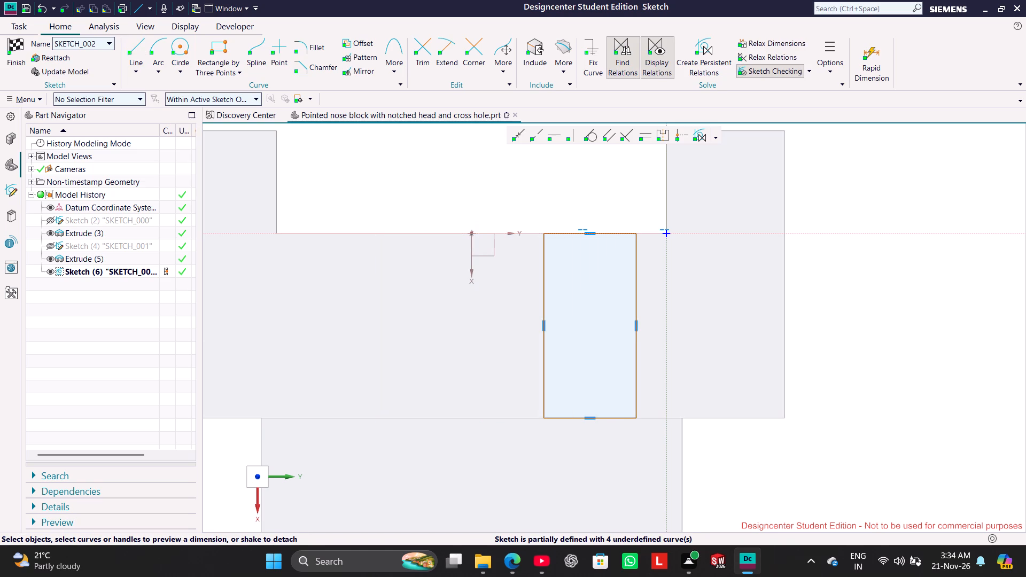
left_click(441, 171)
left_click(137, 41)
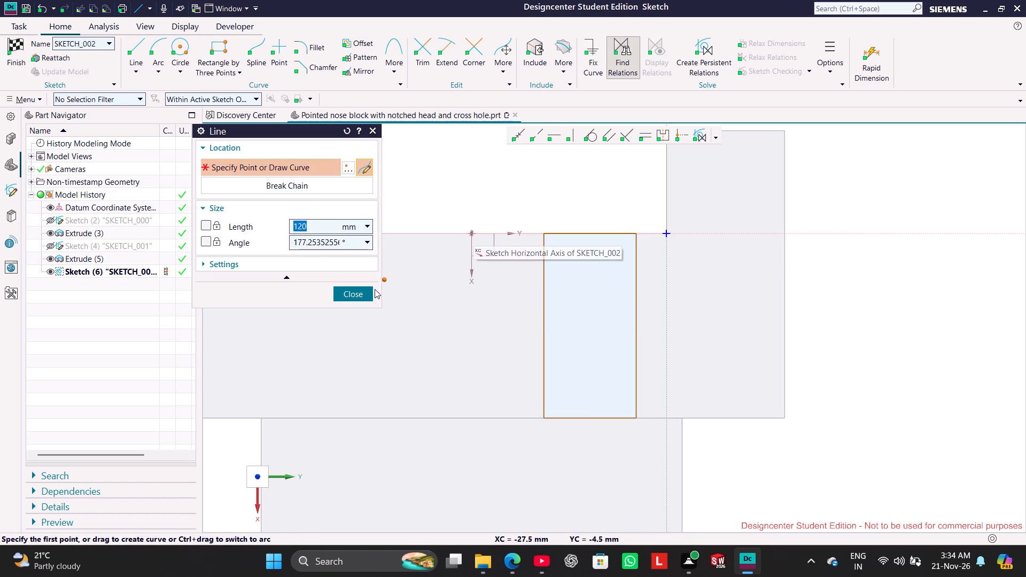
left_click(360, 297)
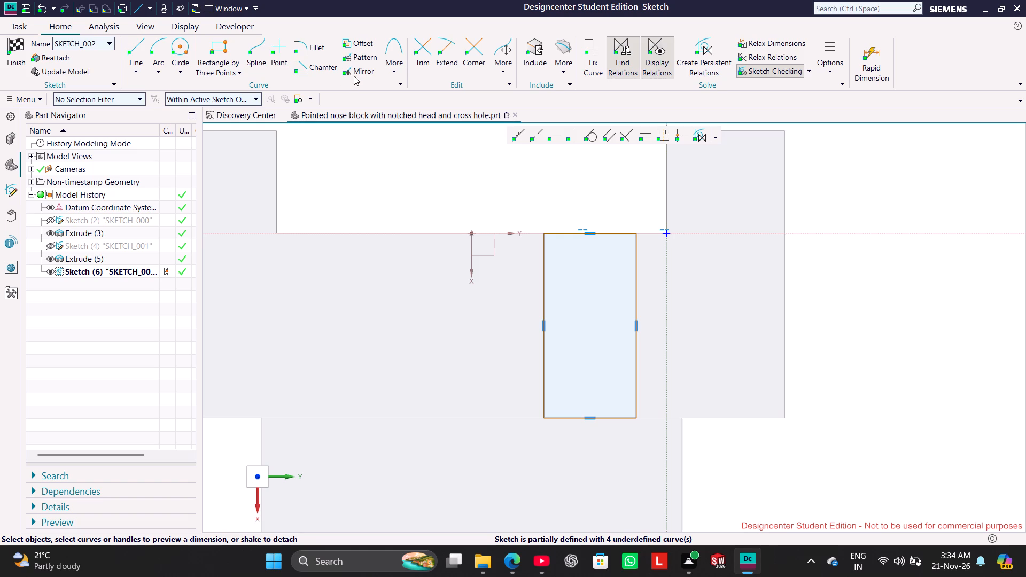
Include the notch floor edge of the head in the sketch as reference geometry.
left_click(533, 49)
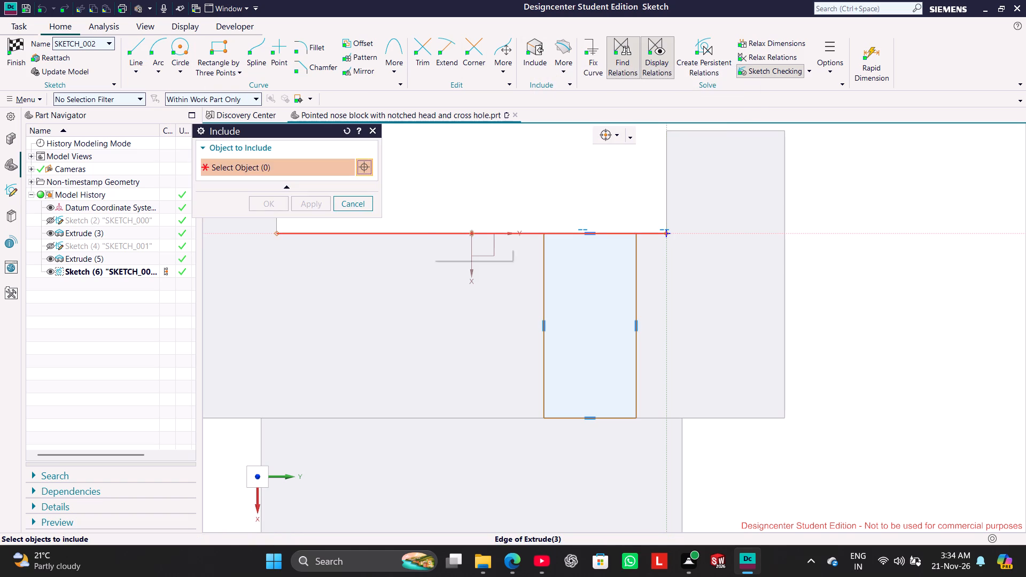
left_click(432, 233)
left_click(322, 202)
left_click(429, 186)
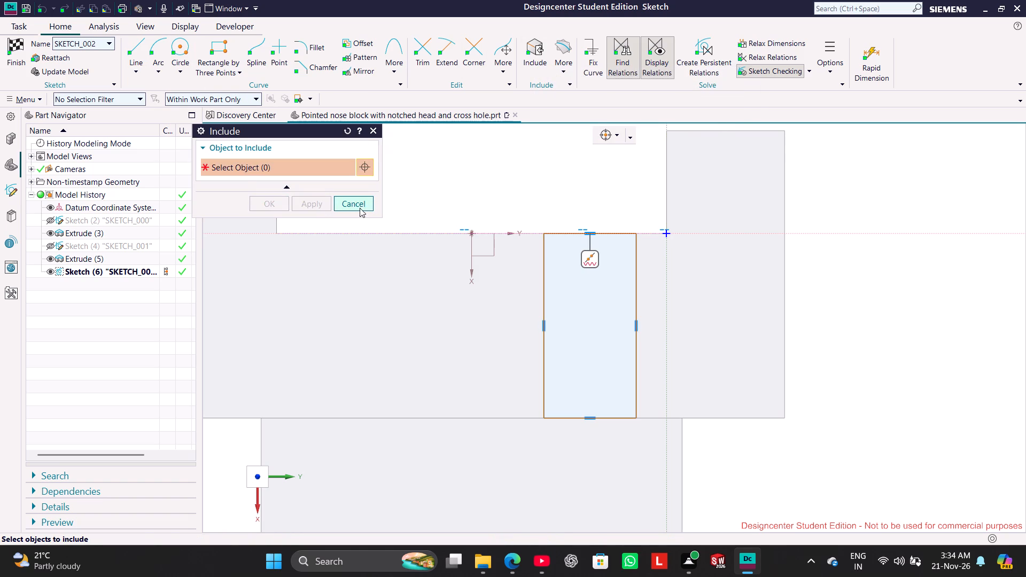
left_click(360, 208)
Draw a straight line from the sketch origin on the notch floor edge, perpendicular to the head's nose-side edge.
left_click(135, 52)
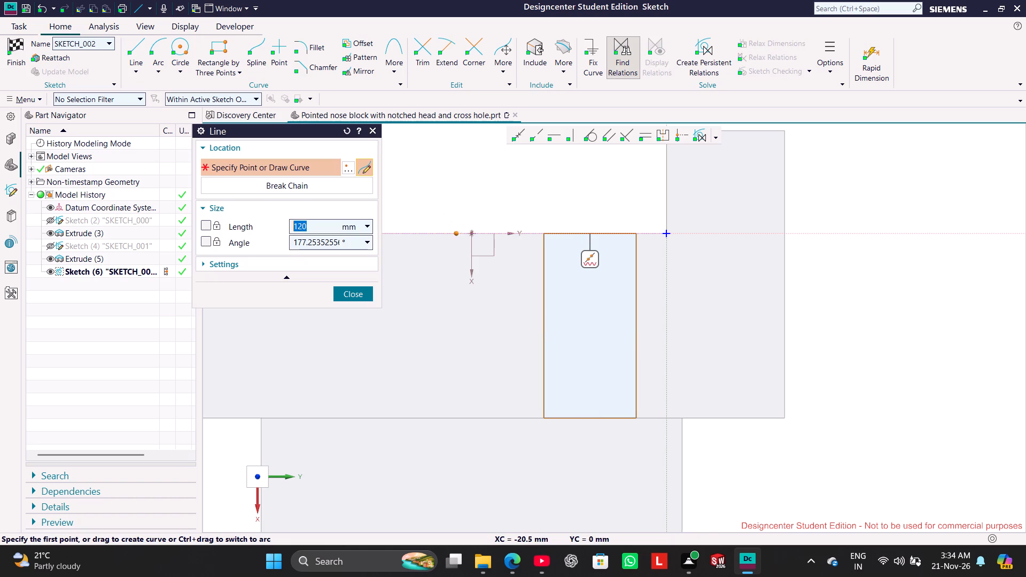
left_click(481, 235)
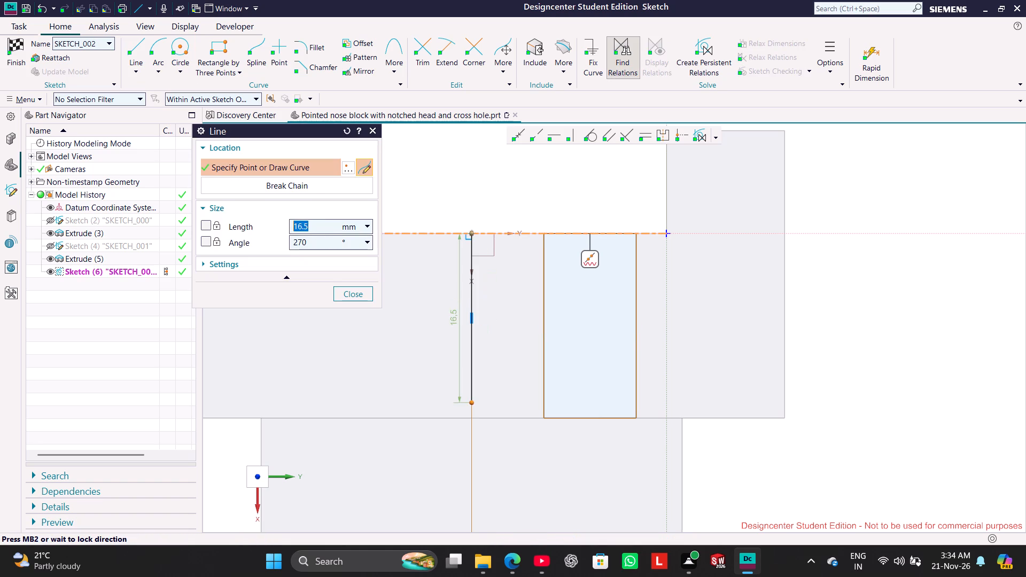
left_click(479, 419)
left_click(361, 290)
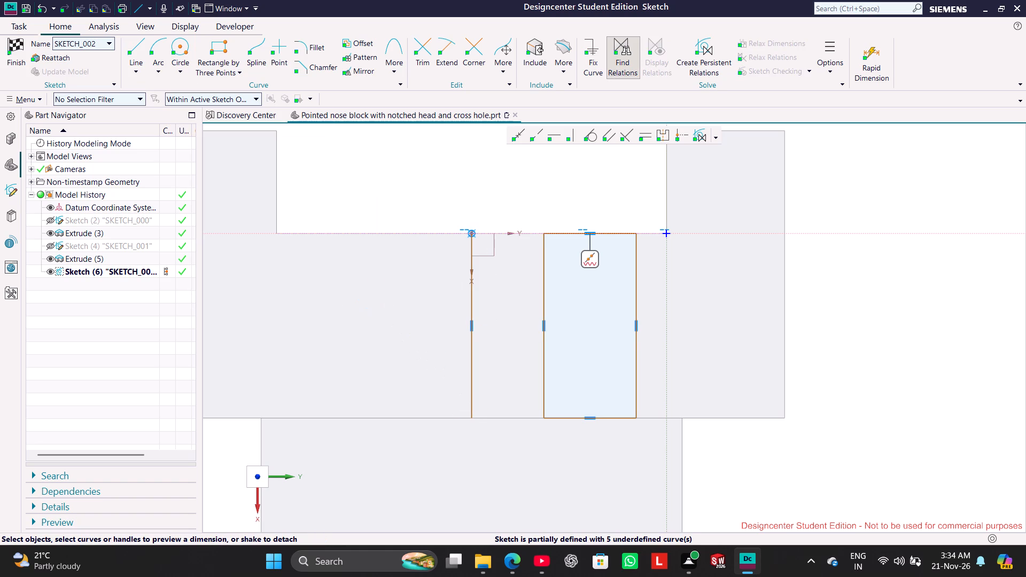
Convert the line from the sketch origin to a reference centreline.
right_click(469, 356)
left_click(483, 346)
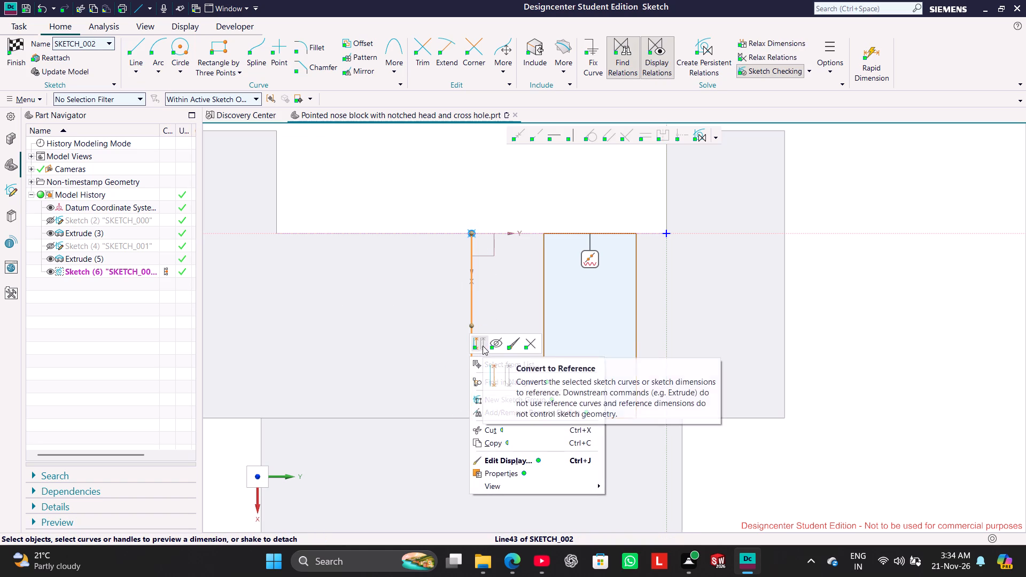
left_click(398, 176)
right_click(472, 309)
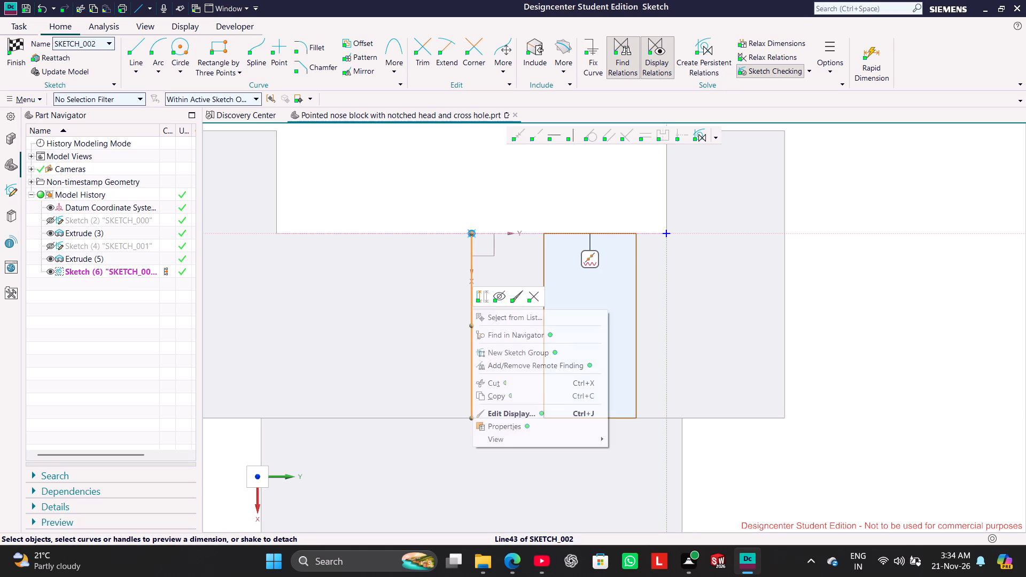
left_click(487, 291)
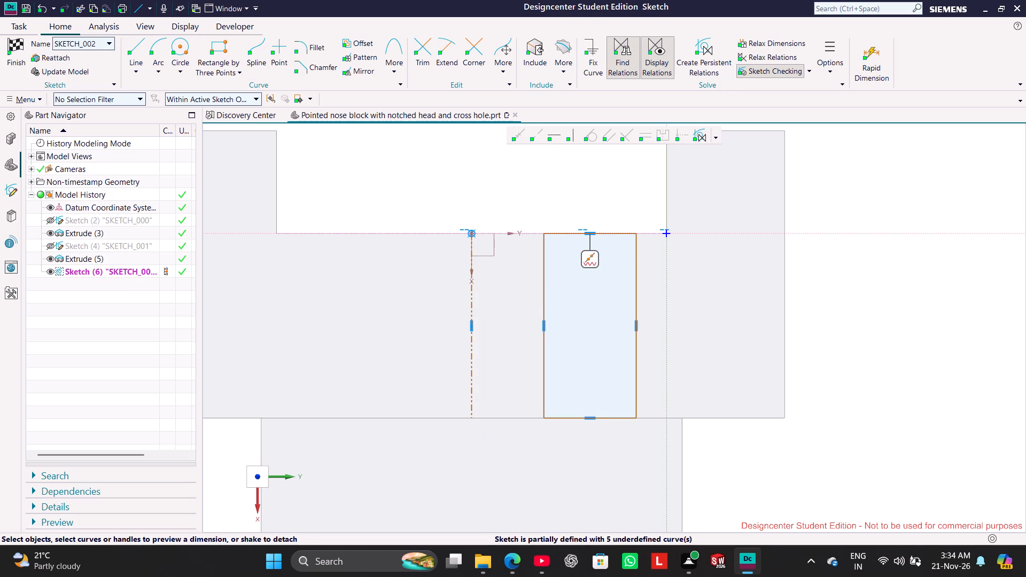
Stretch the rectangle across the centreline and make the midpoint of its nose-side edge coincident with the centreline.
left_click_drag(543, 325, 418, 330)
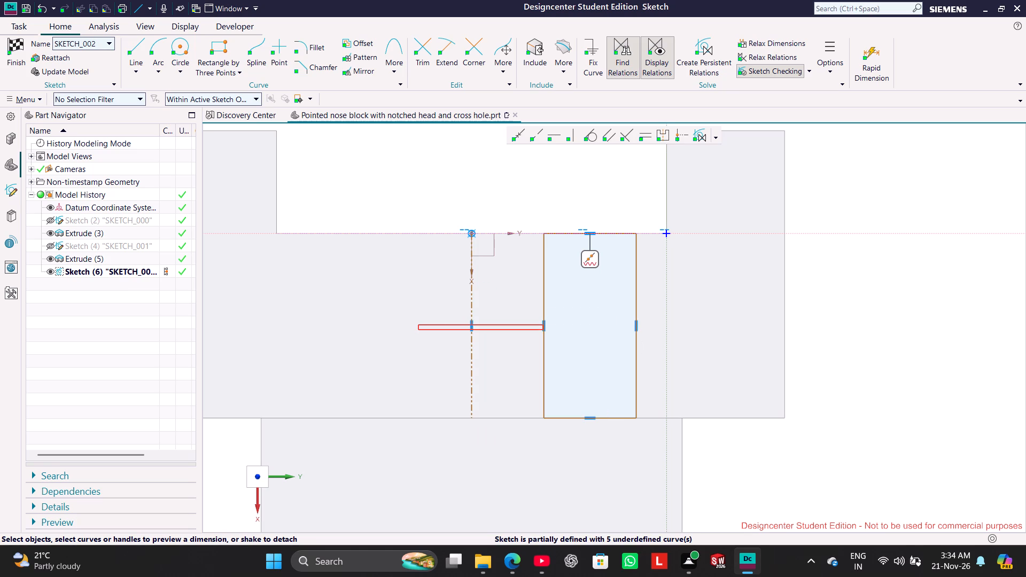
left_click_drag(546, 380, 387, 368)
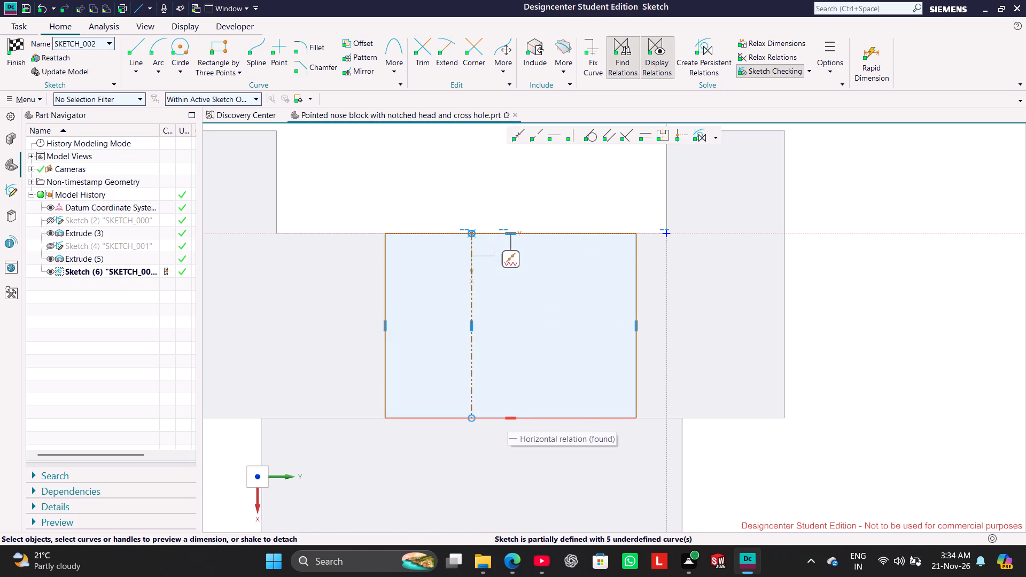
left_click(517, 136)
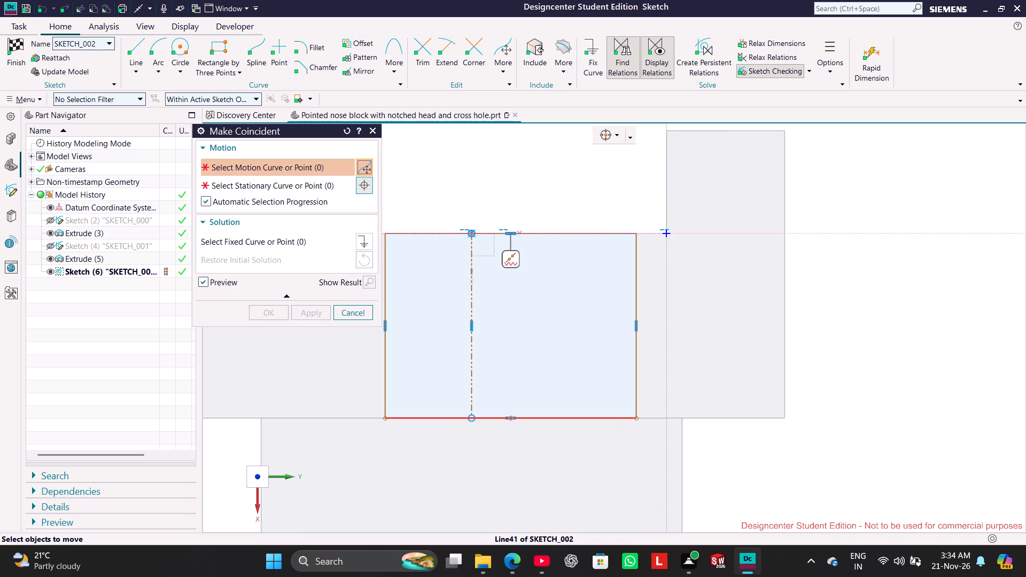
left_click(511, 417)
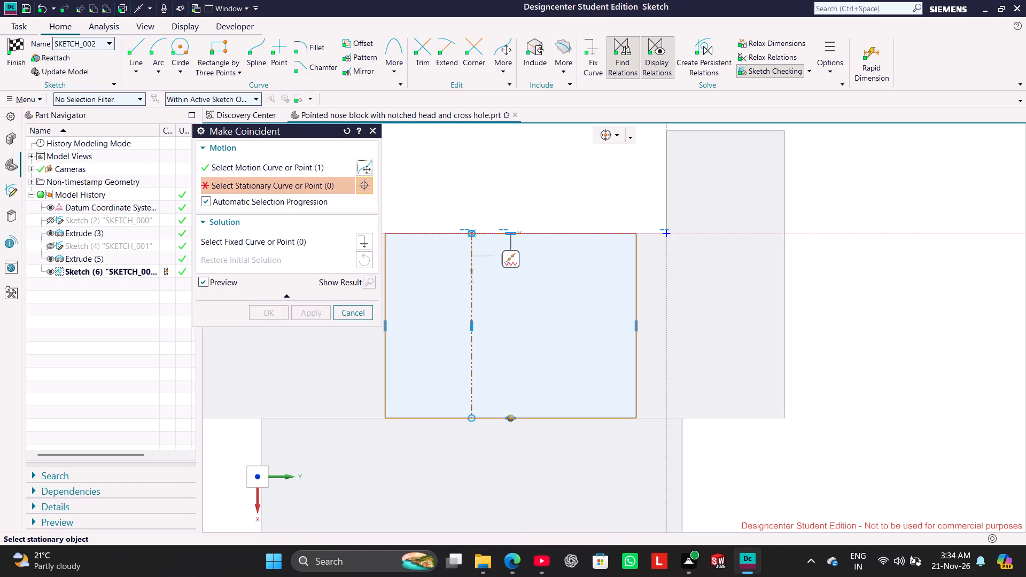
left_click(474, 296)
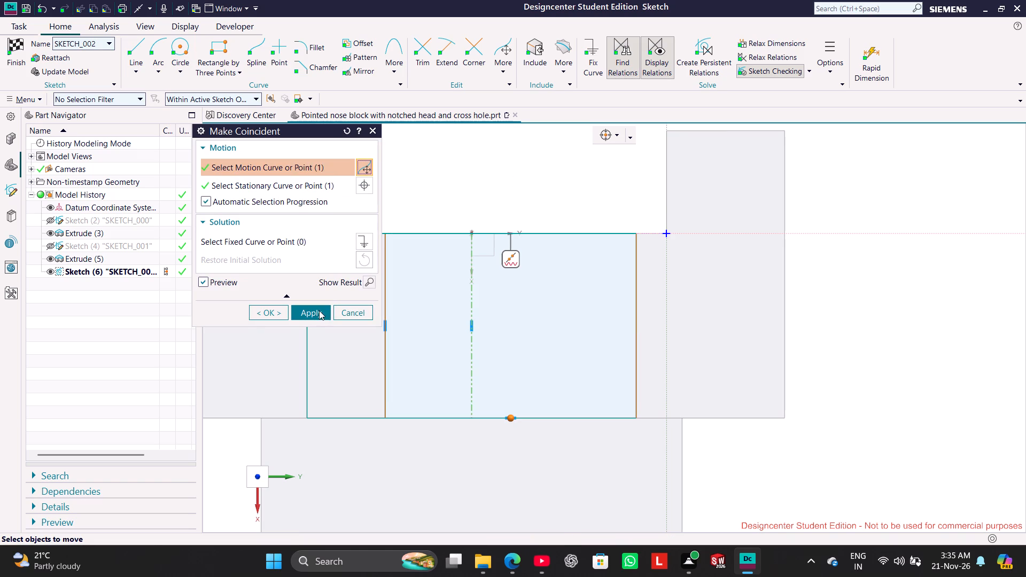
left_click(319, 310)
left_click(356, 311)
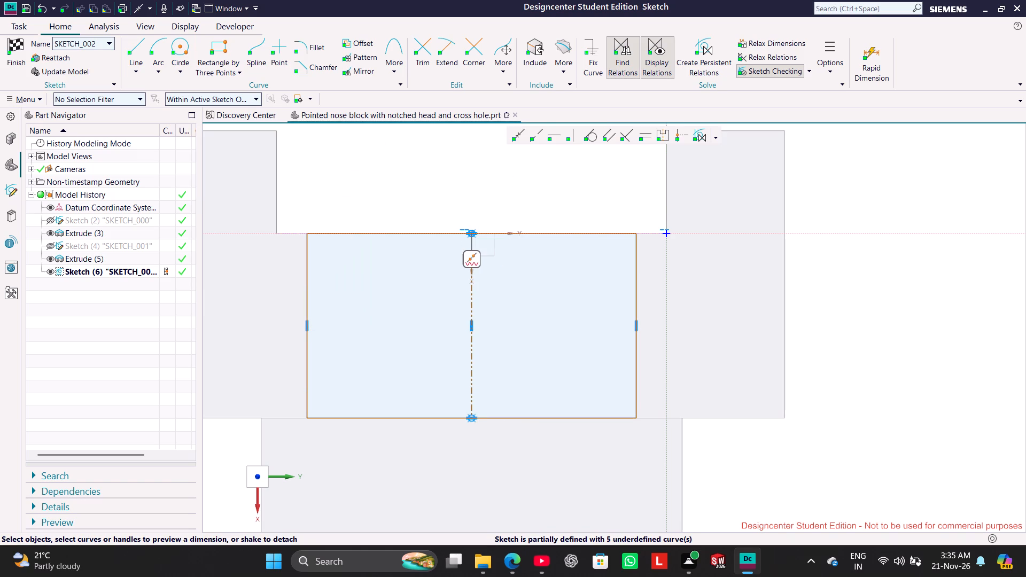
left_click(411, 184)
Include the head's outer side edge on the positive Y side in the sketch.
left_click(541, 54)
left_click(789, 239)
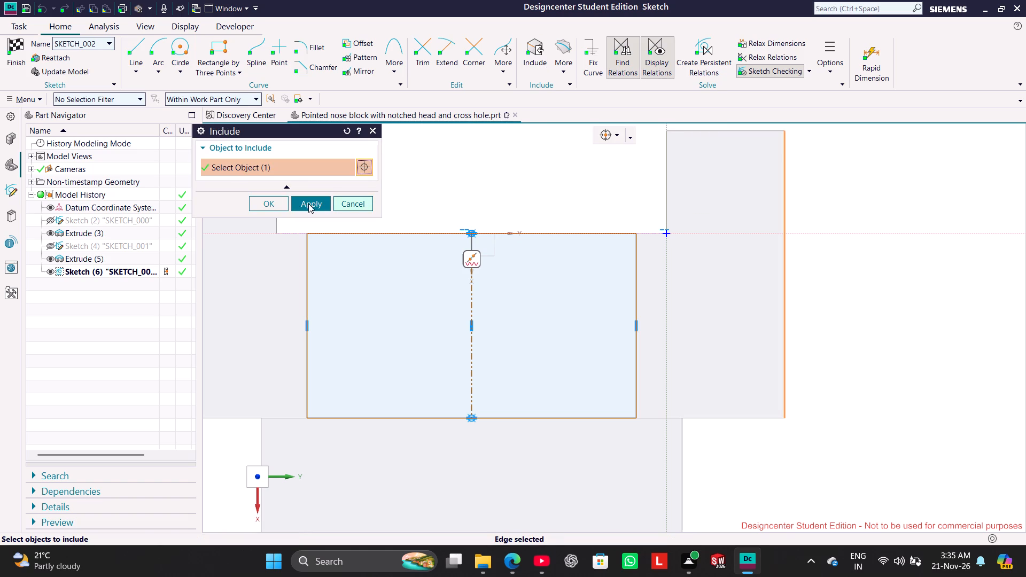
left_click(324, 202)
left_click(349, 203)
left_click(786, 279)
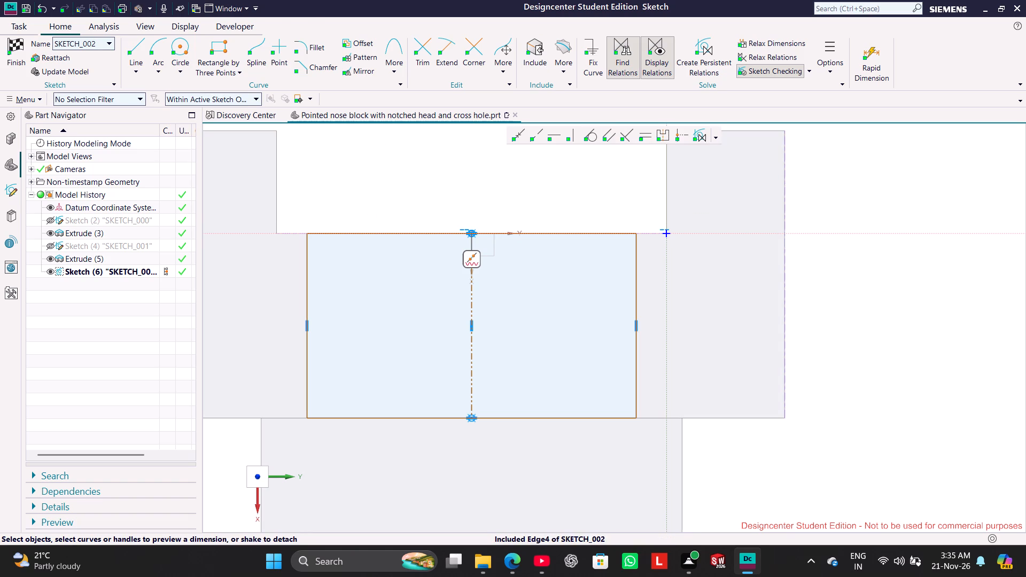
left_click(788, 303)
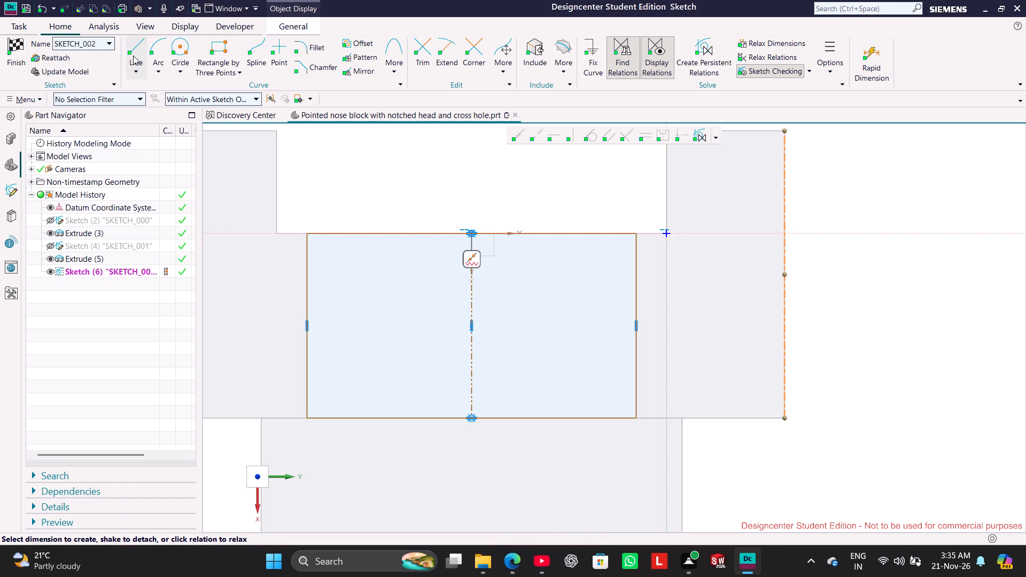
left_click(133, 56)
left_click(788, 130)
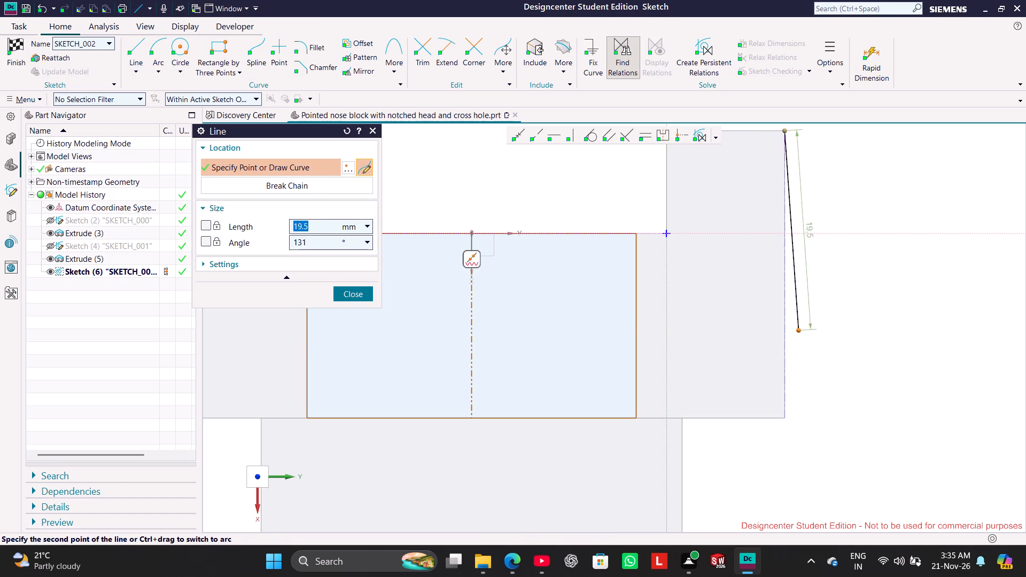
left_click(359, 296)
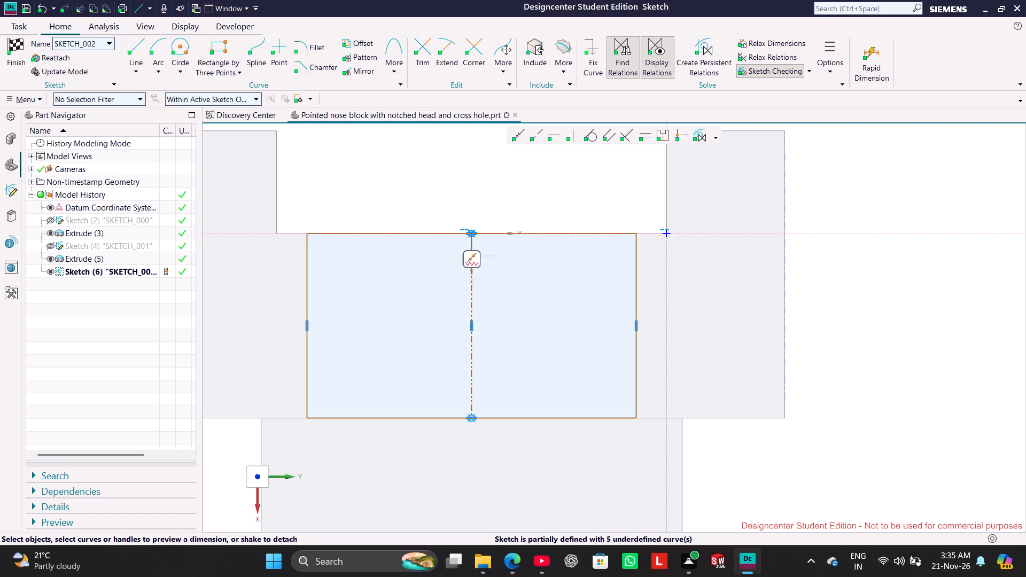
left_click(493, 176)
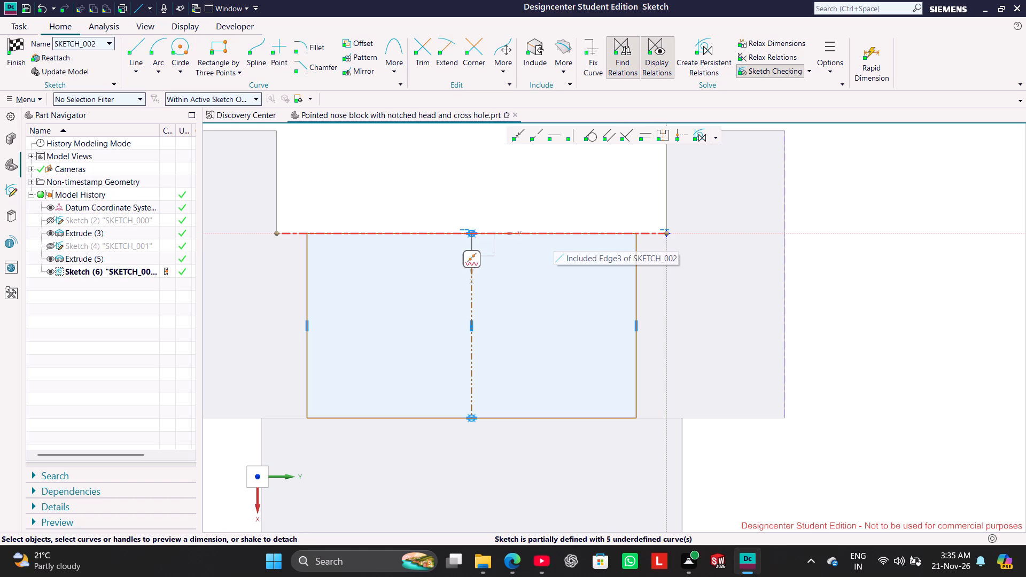
Dimension the rectangle's nose-side edge and set its length to 23 mm.
left_click(535, 418)
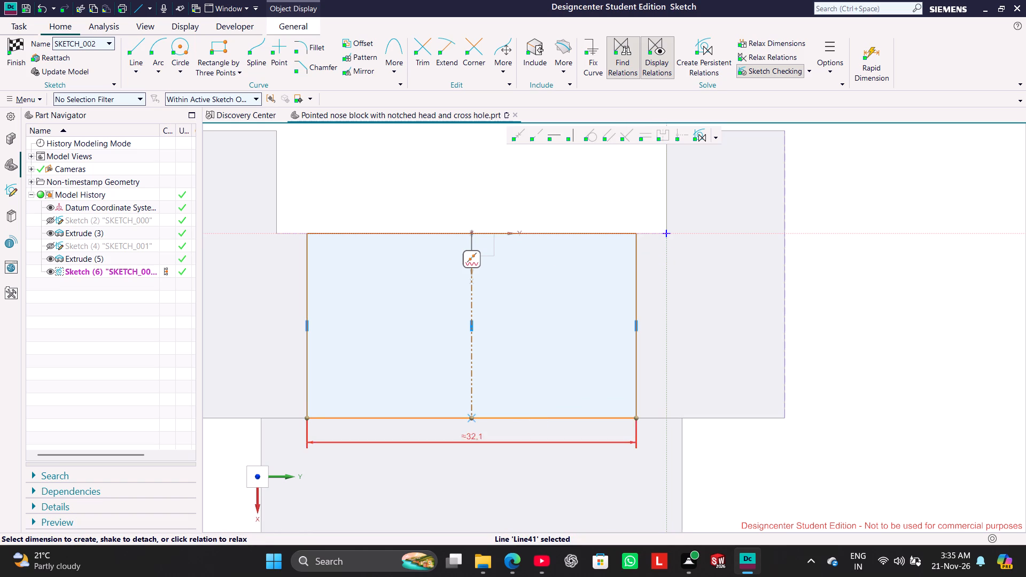
double_click(478, 436)
type("23")
key("Return")
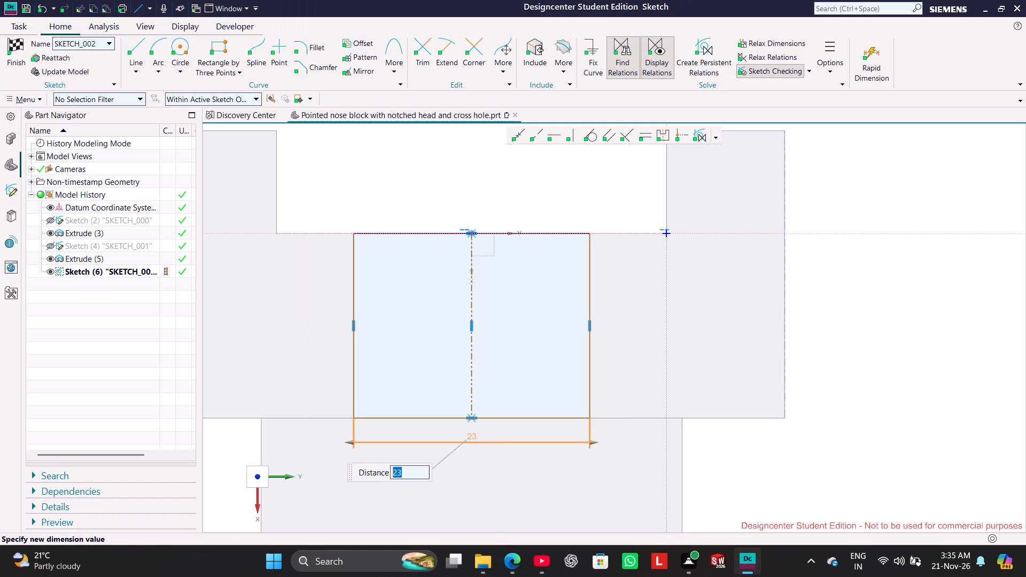
left_click(910, 318)
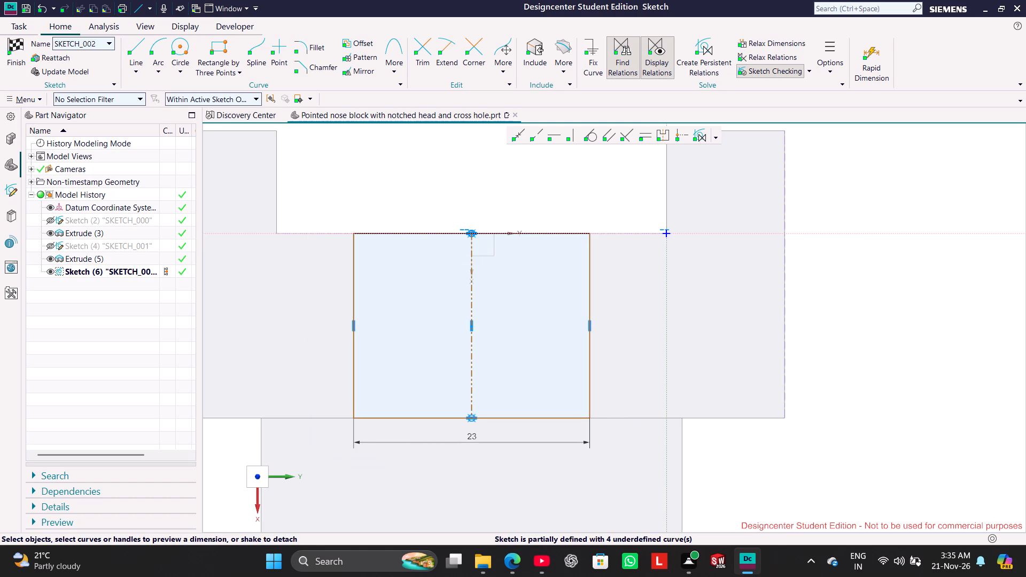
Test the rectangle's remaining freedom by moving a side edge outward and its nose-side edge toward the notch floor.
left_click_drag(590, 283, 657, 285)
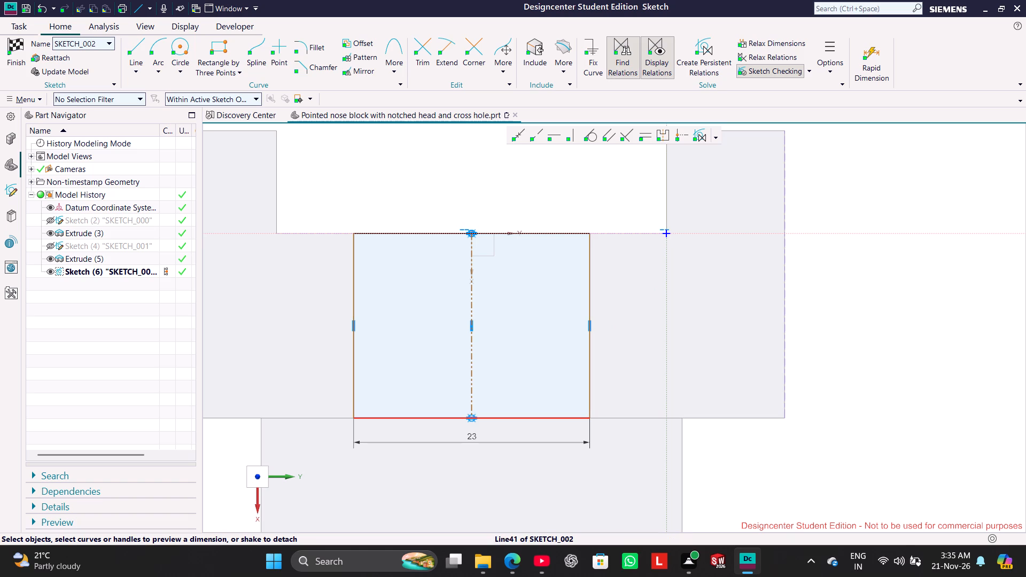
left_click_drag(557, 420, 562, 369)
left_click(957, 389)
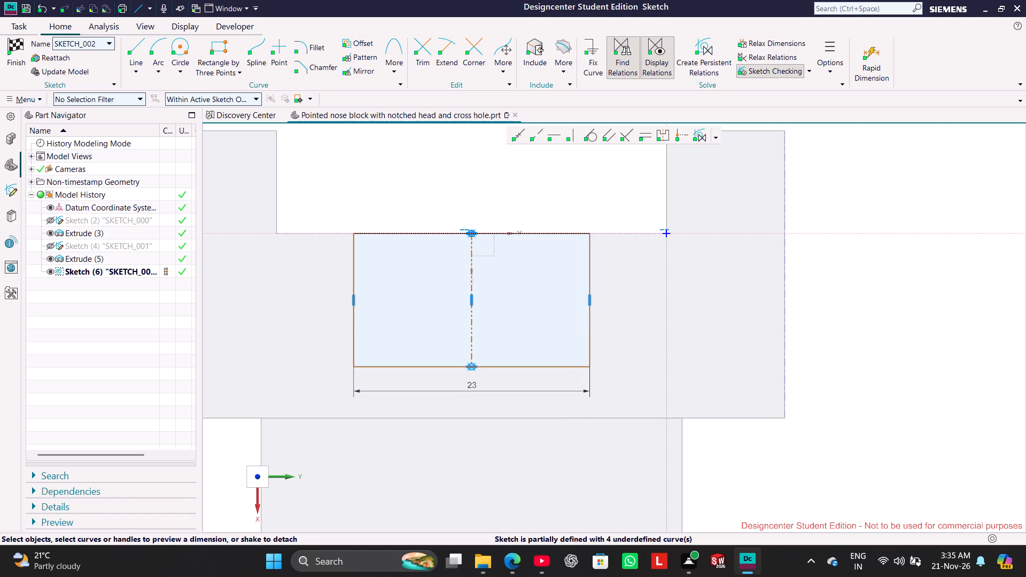
Include the head's nose-side edge in the sketch as reference geometry.
left_click(530, 58)
left_click(528, 419)
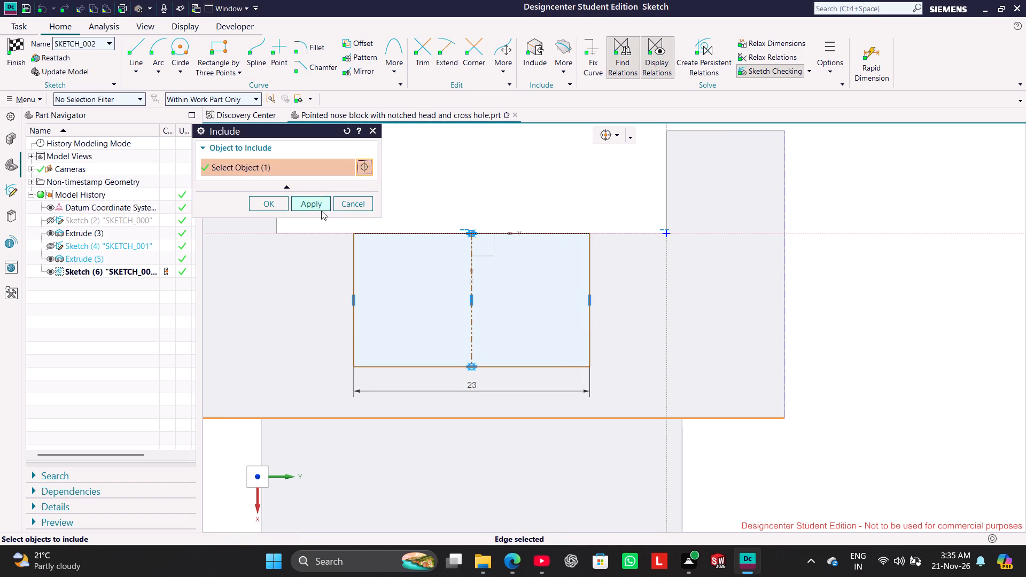
left_click(318, 206)
left_click(354, 205)
Move the rectangle's nose-side edge onto the included nose-side edge of the head and test that its side edge is constrained.
left_click_drag(507, 363, 507, 371)
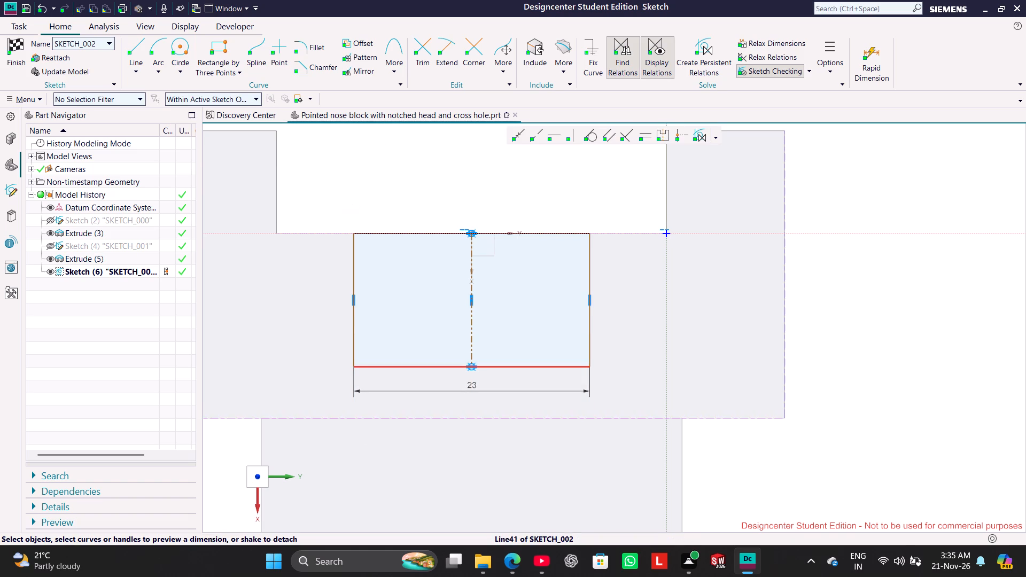
left_click_drag(507, 371, 506, 420)
left_click(401, 188)
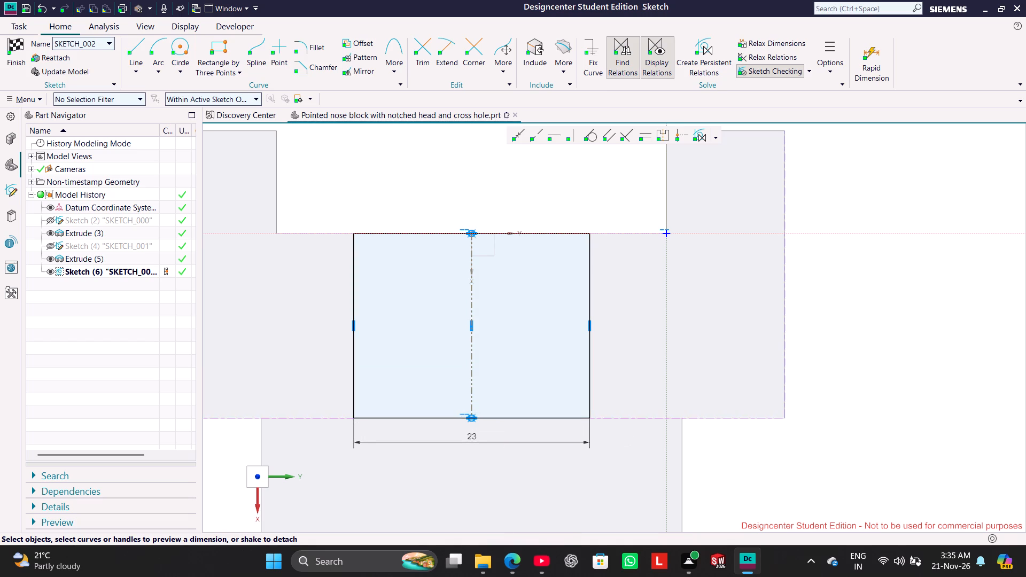
left_click_drag(592, 288, 631, 287)
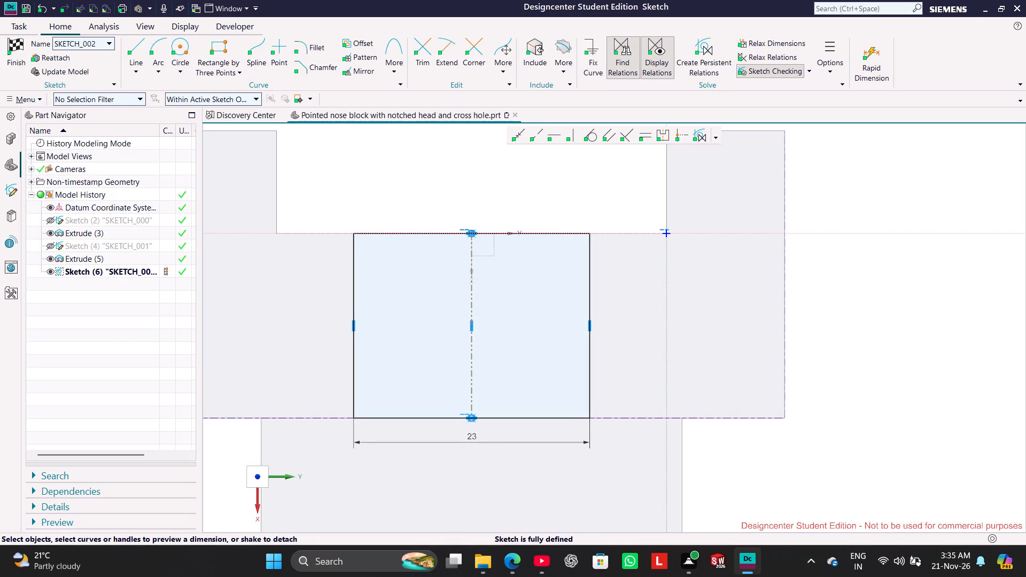
Finish the rectangle sketch on the head's top face.
left_click(494, 159)
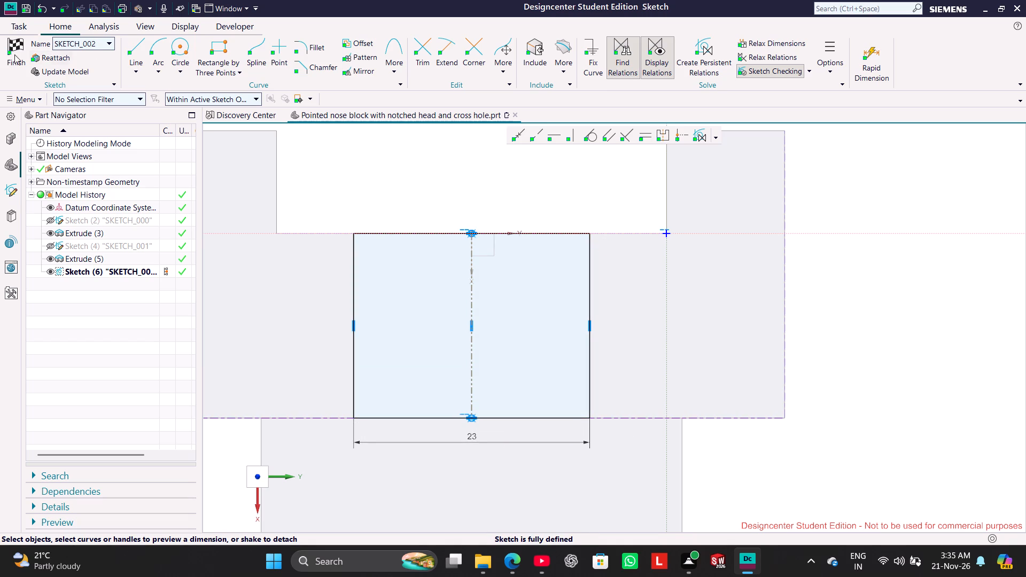
left_click(12, 54)
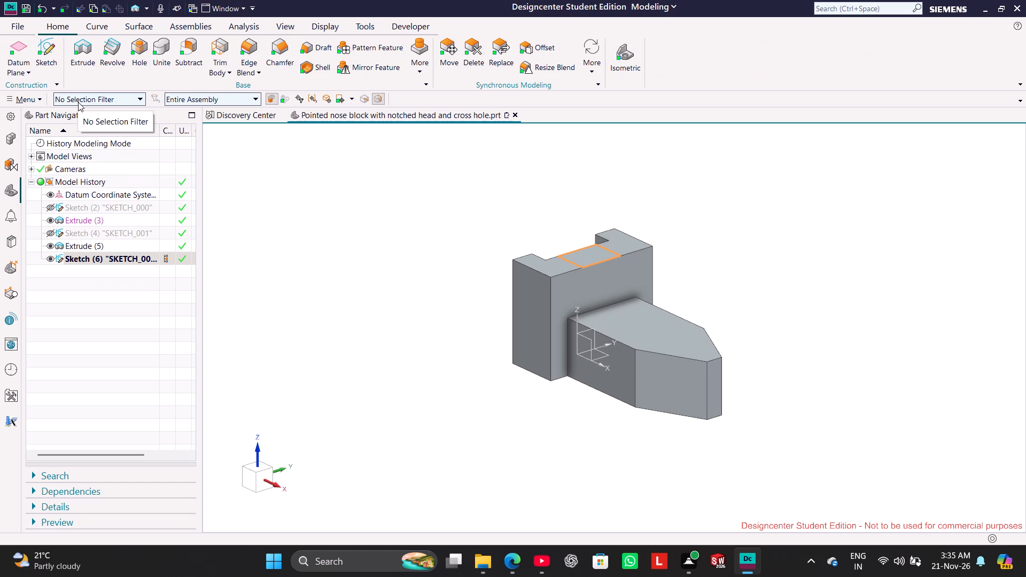
Extrude the rectangle sketch downward 11 mm into the head, with the direction reversed so that it cuts the body.
right_click(134, 256)
left_click(181, 236)
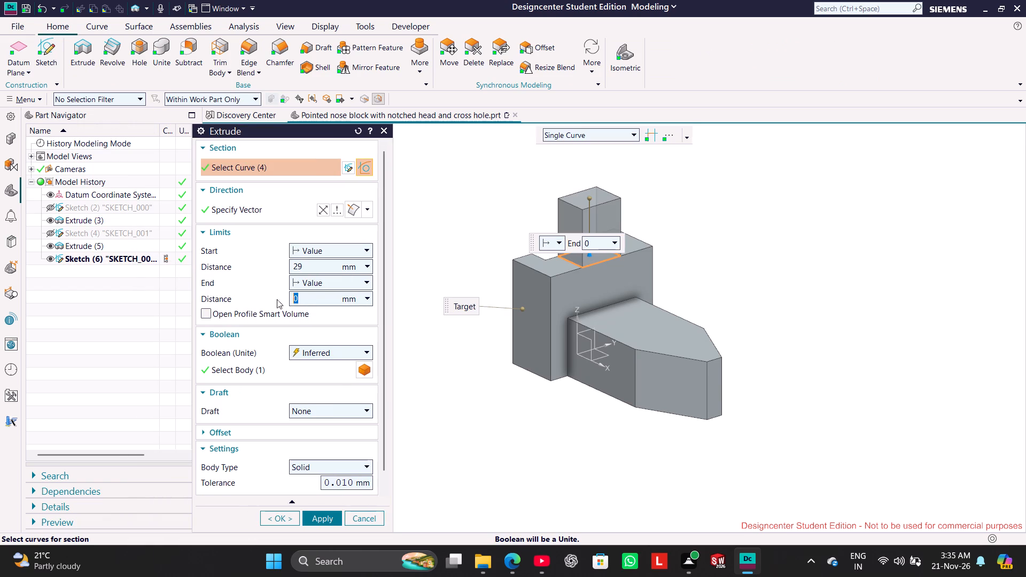
left_click(325, 209)
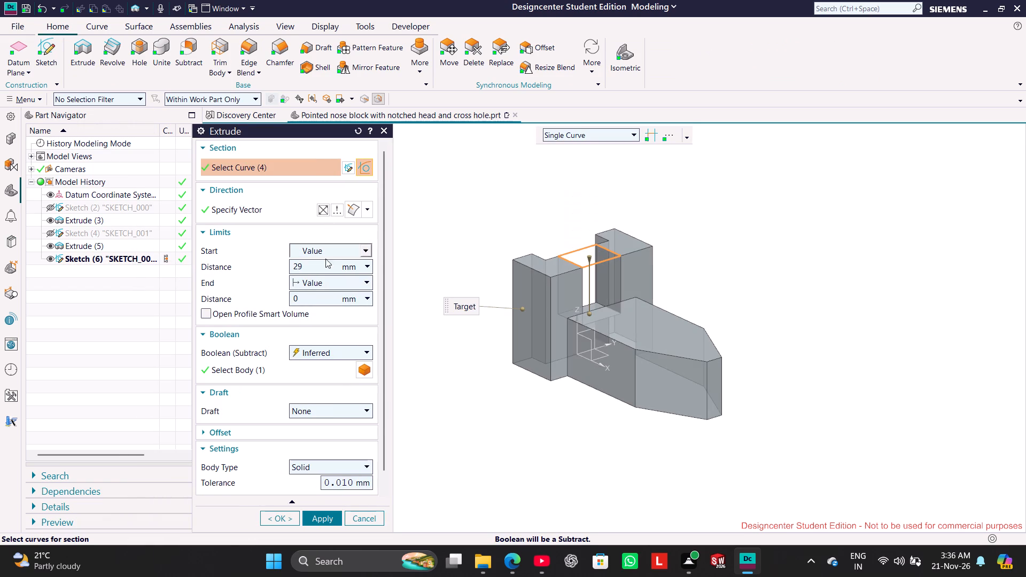
double_click(324, 262)
type("11")
key("Return")
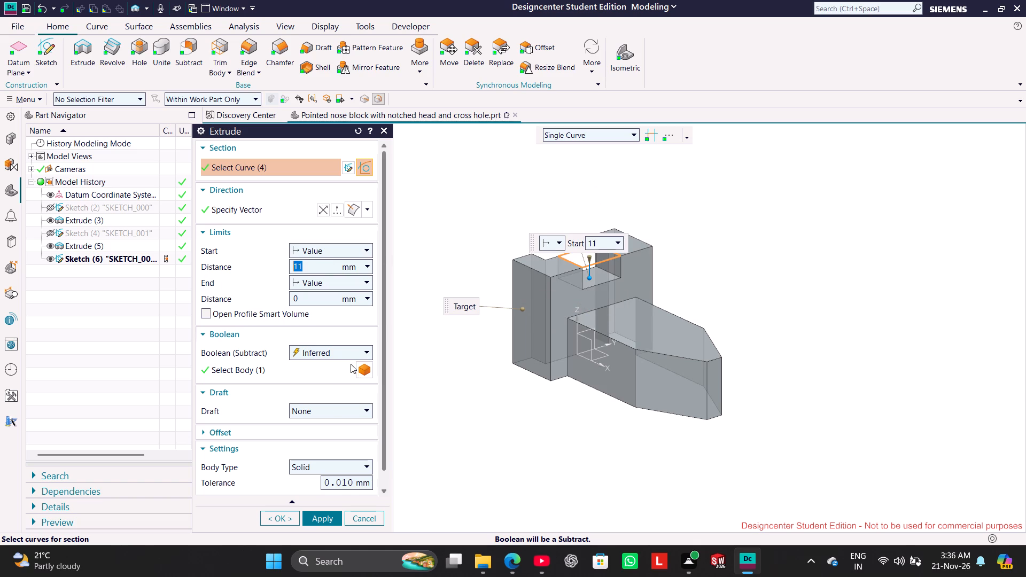
left_click(330, 519)
left_click(364, 517)
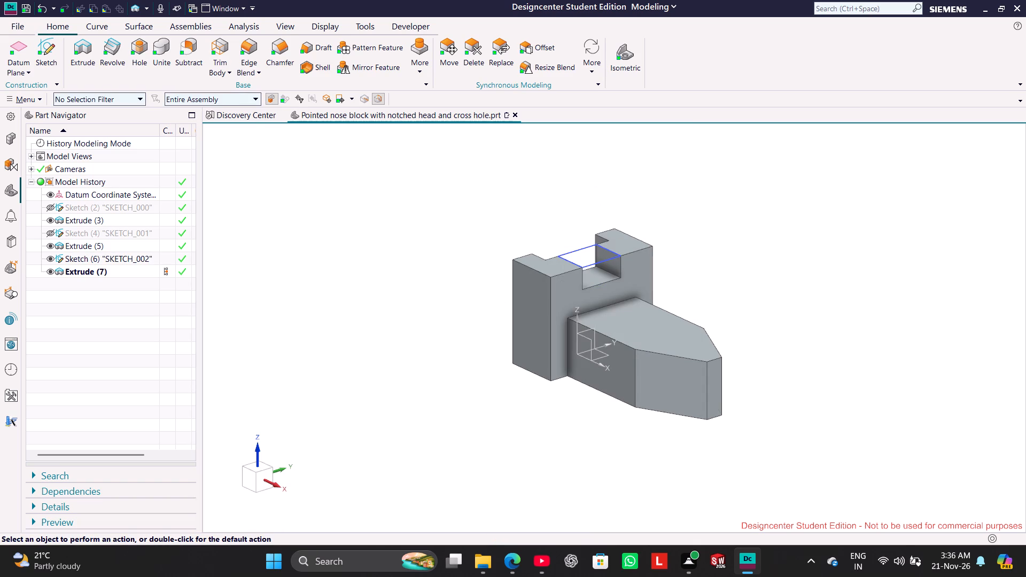
Hide the rectangle sketch used for the head cut.
left_click(397, 305)
left_click(50, 256)
left_click(317, 261)
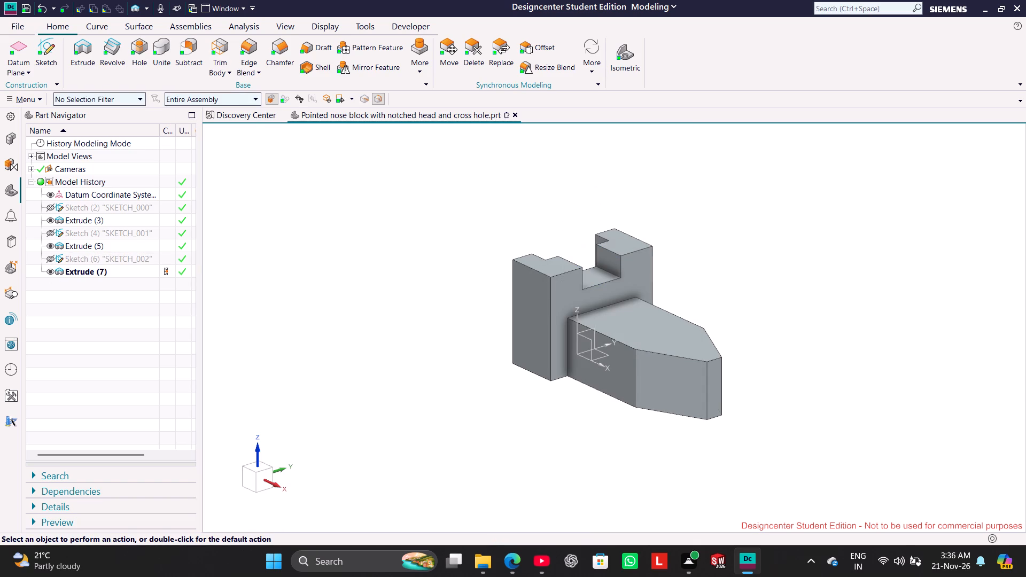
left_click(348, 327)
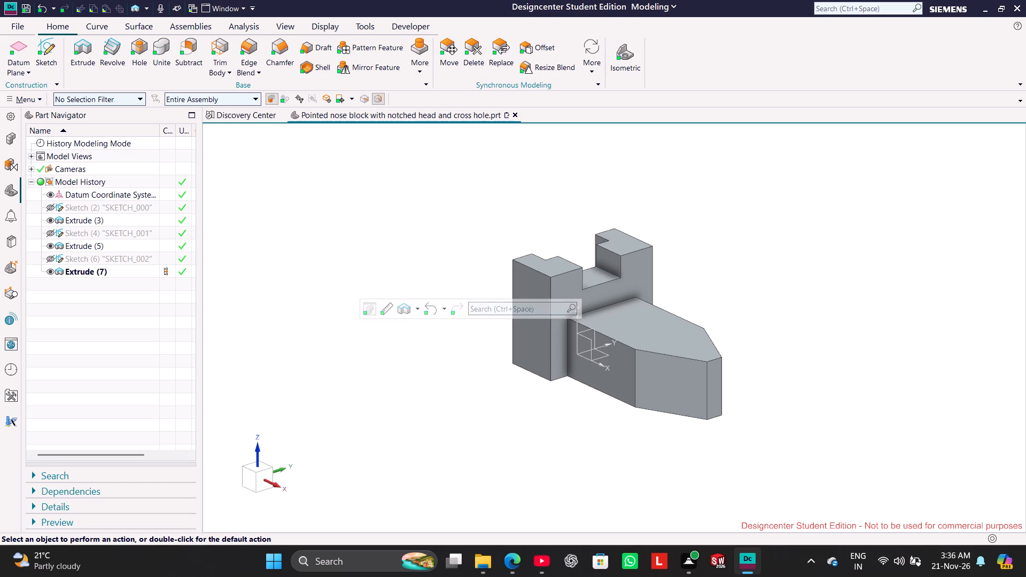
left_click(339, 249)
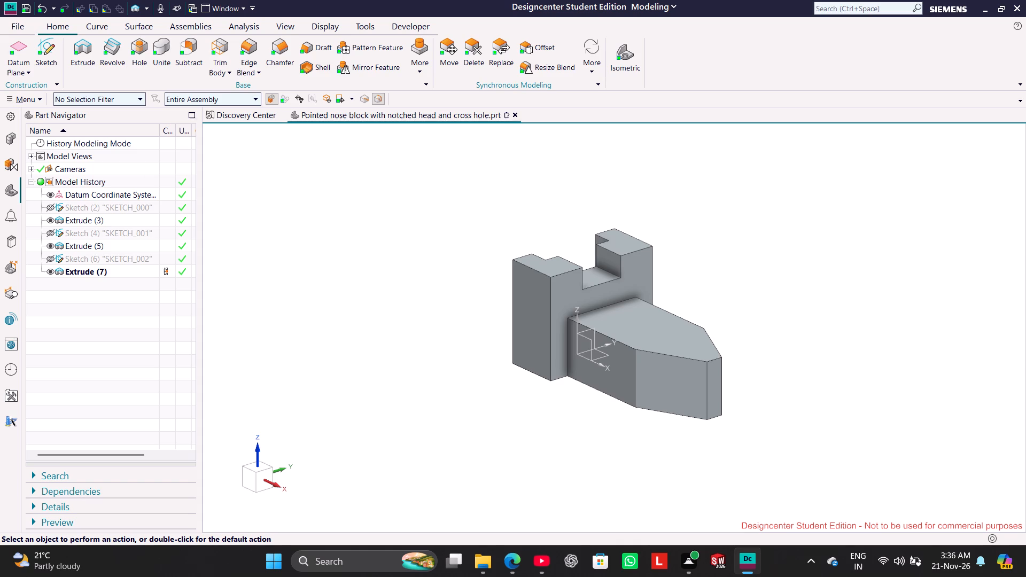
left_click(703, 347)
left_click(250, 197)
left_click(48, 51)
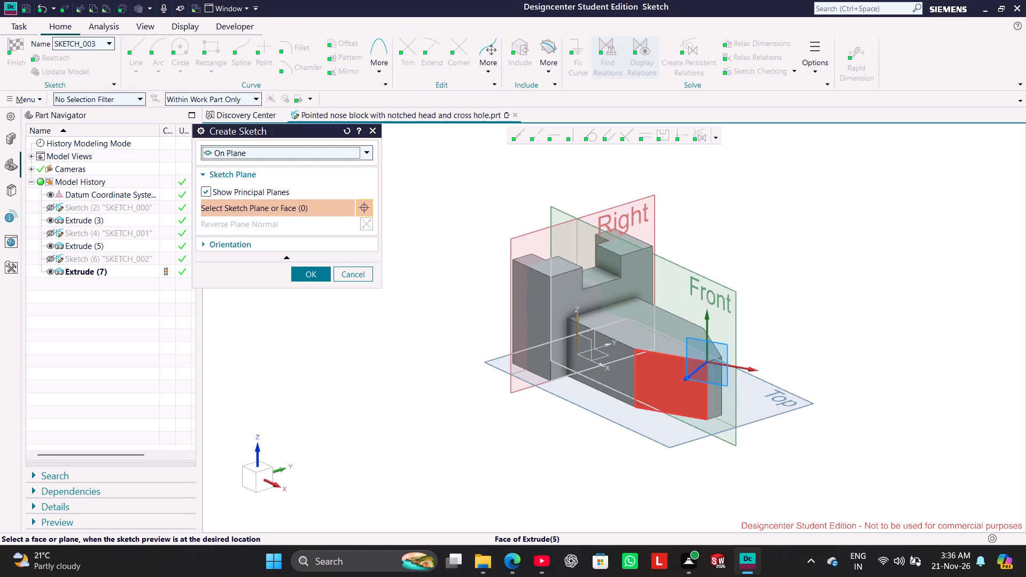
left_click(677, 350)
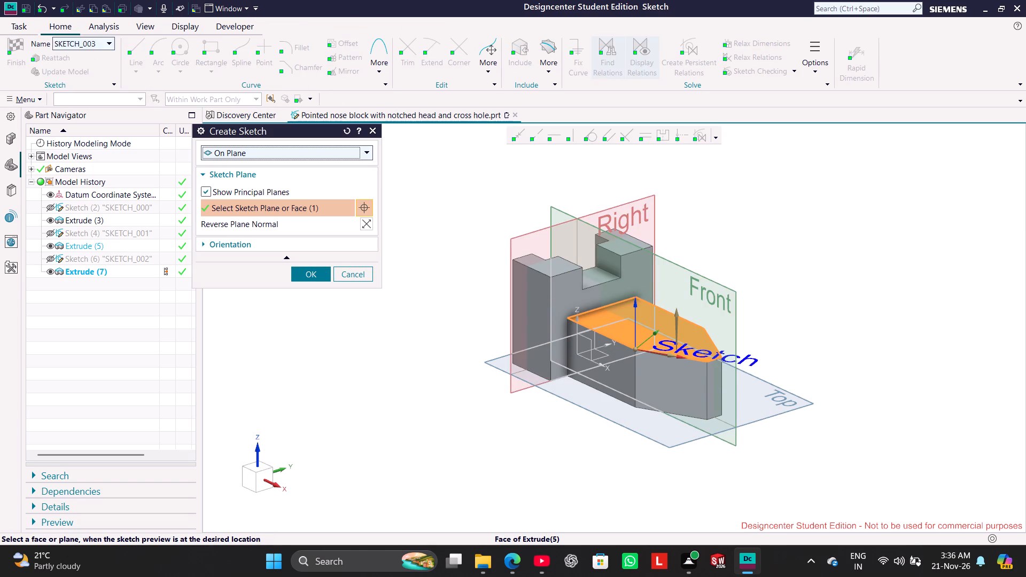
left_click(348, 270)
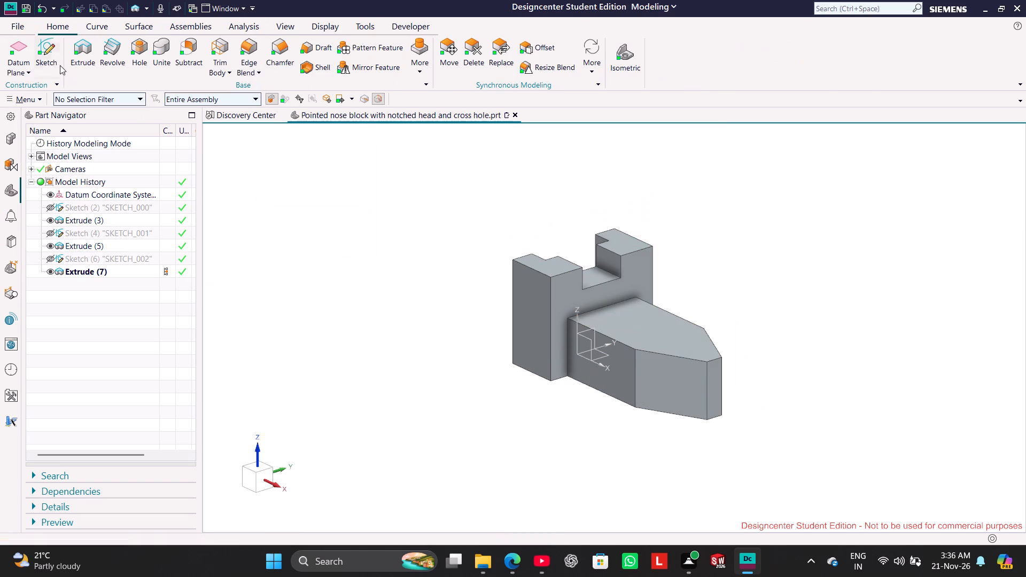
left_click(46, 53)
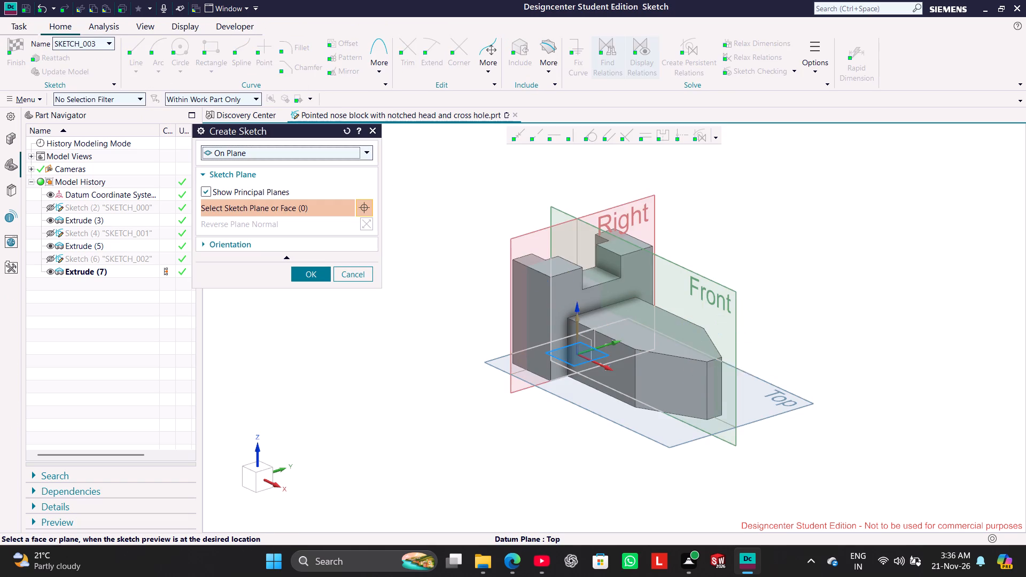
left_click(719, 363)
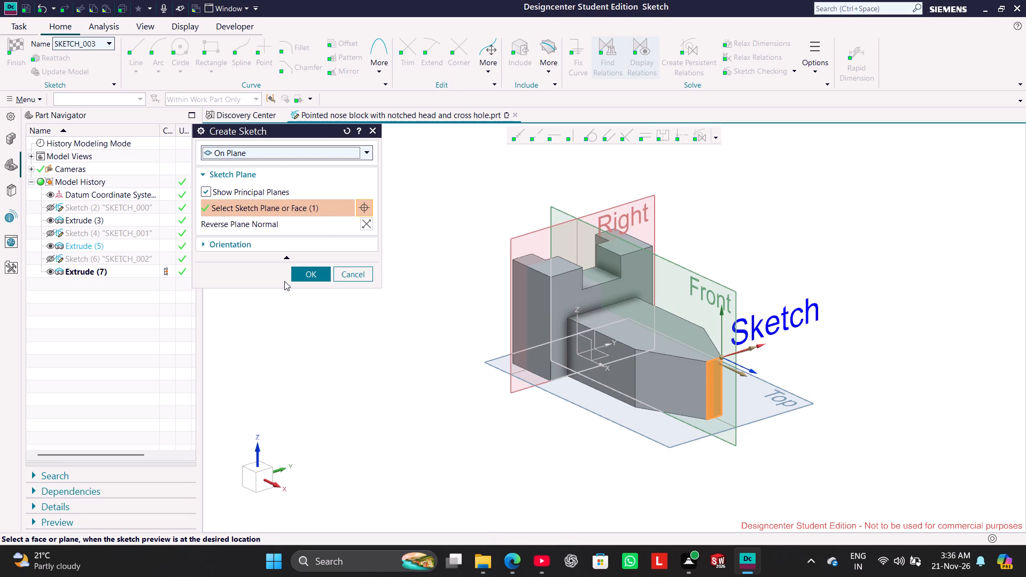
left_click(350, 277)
Create a new sketch on the top face of the pointed nose block.
left_click(50, 58)
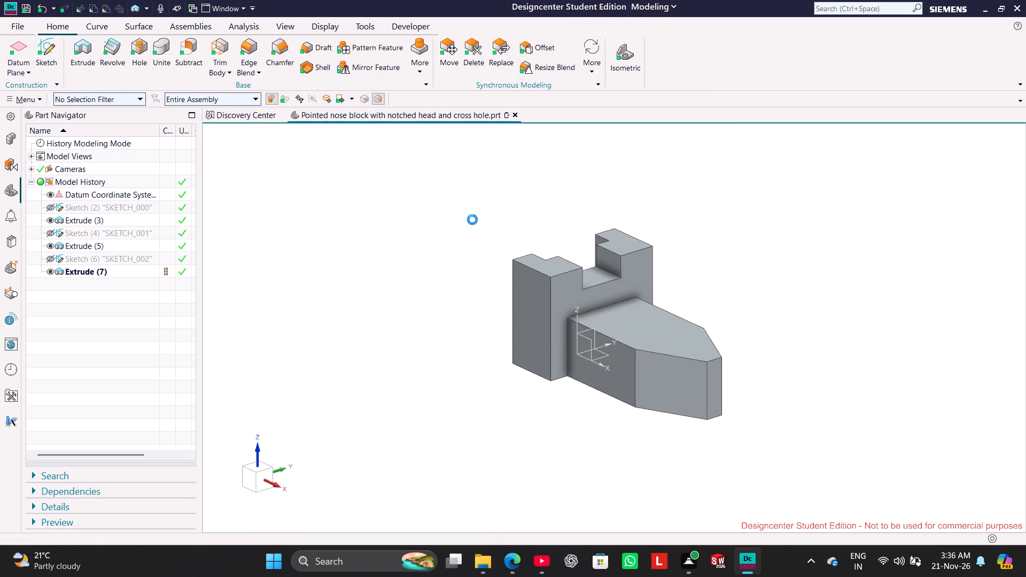
scroll(695, 356, "up", 4)
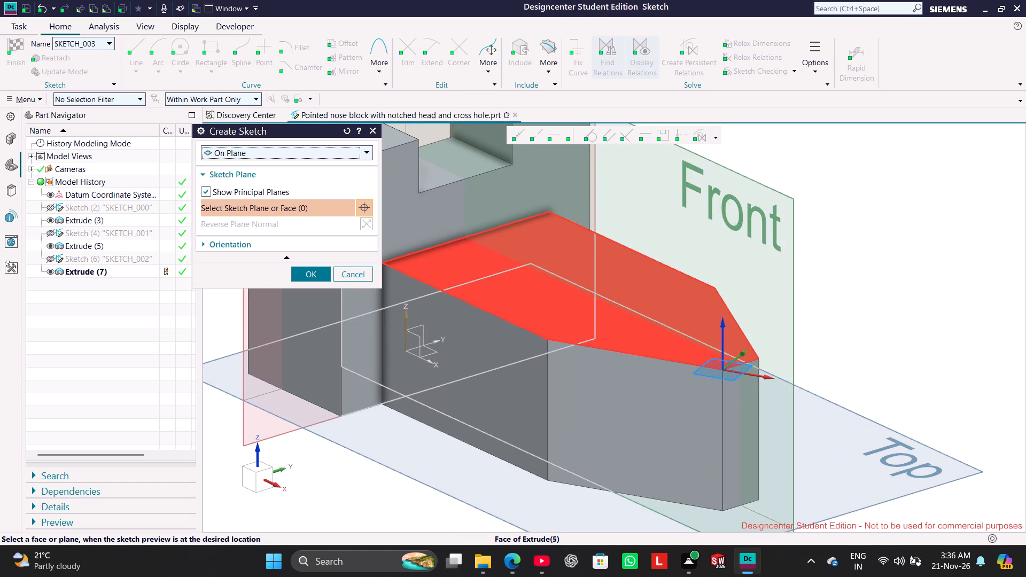
left_click(700, 348)
left_click(319, 274)
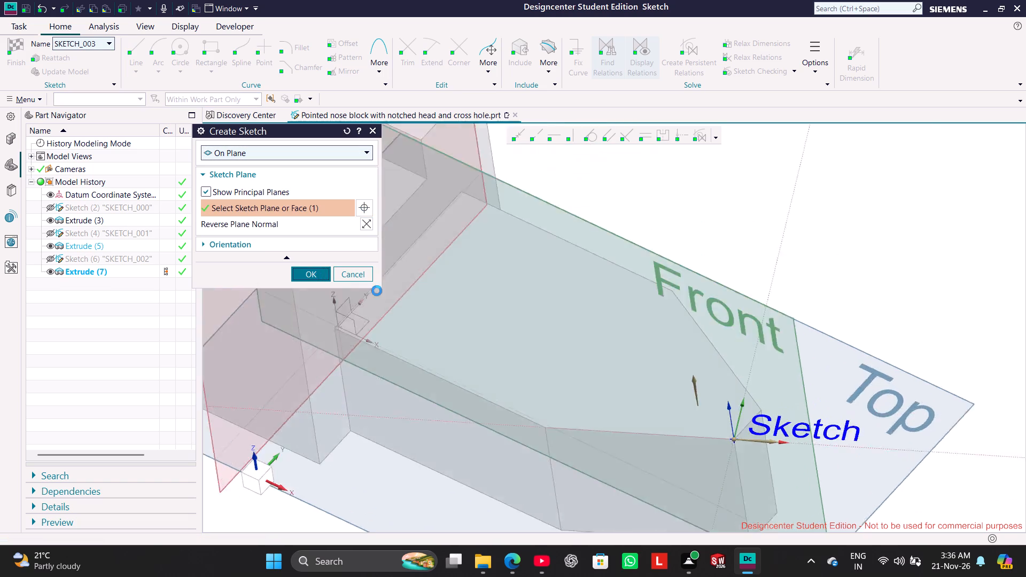
left_click(814, 403)
scroll(489, 226, "down", 1)
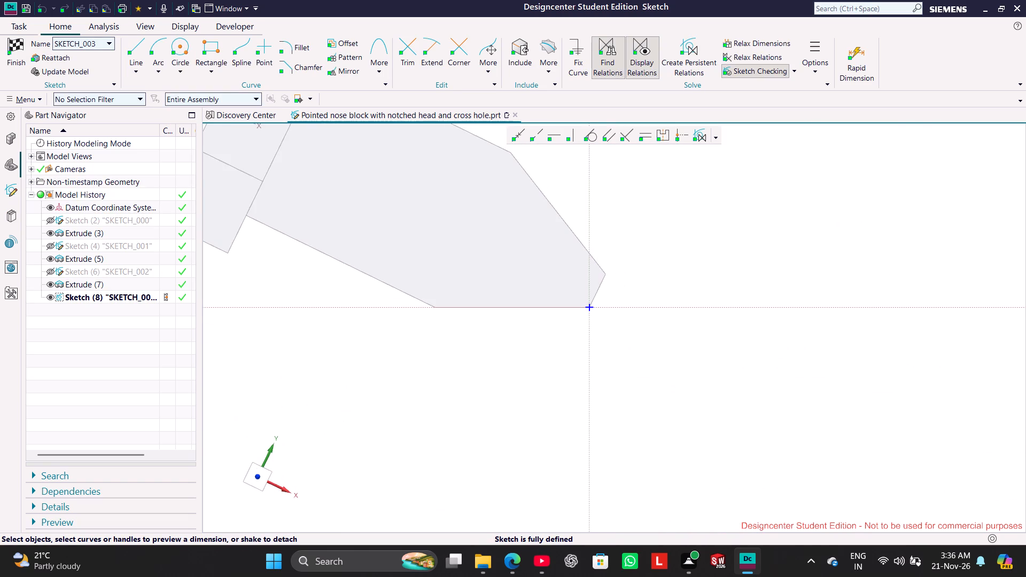
scroll(489, 226, "down", 1)
scroll(509, 238, "up", 1)
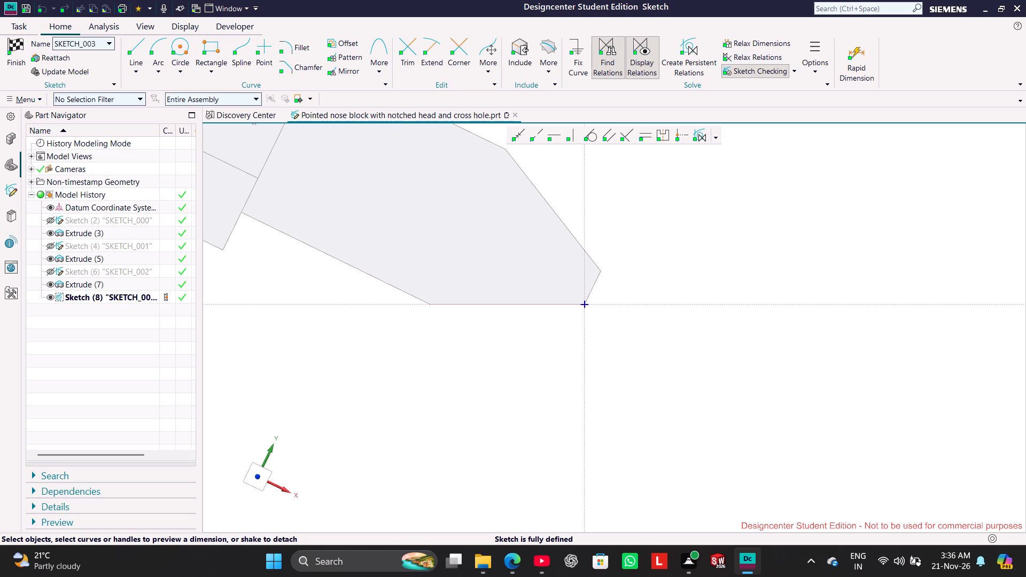
Include the nose's two slanted edges and its short tip edge with midpoint in the sketch as reference geometry.
left_click(530, 49)
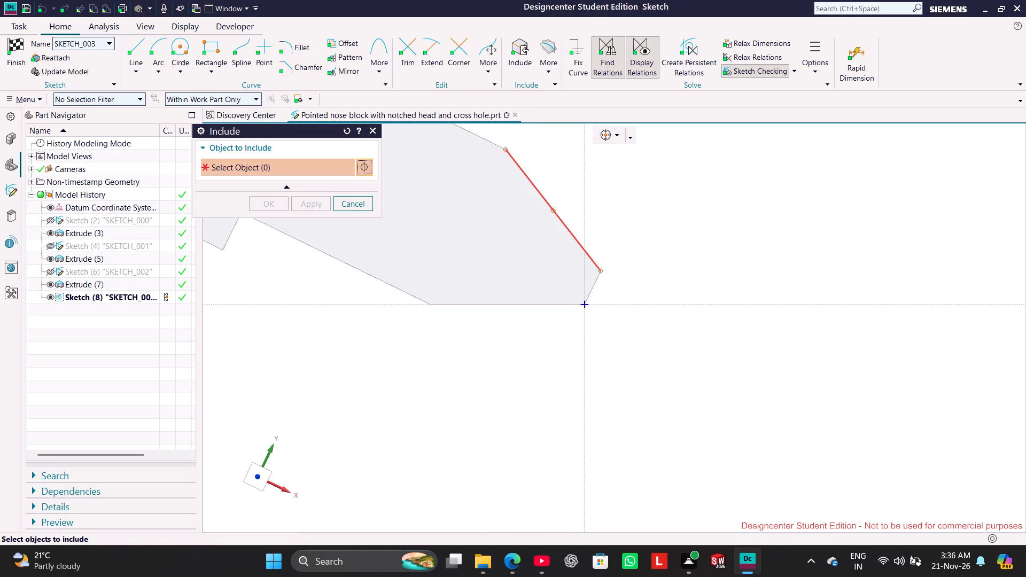
left_click(590, 255)
left_click(564, 303)
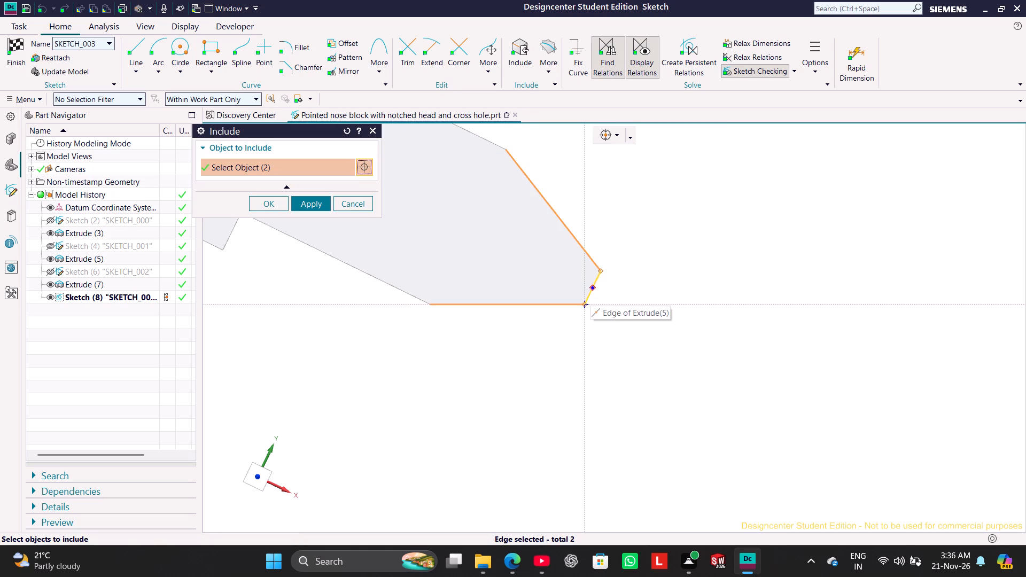
left_click(590, 292)
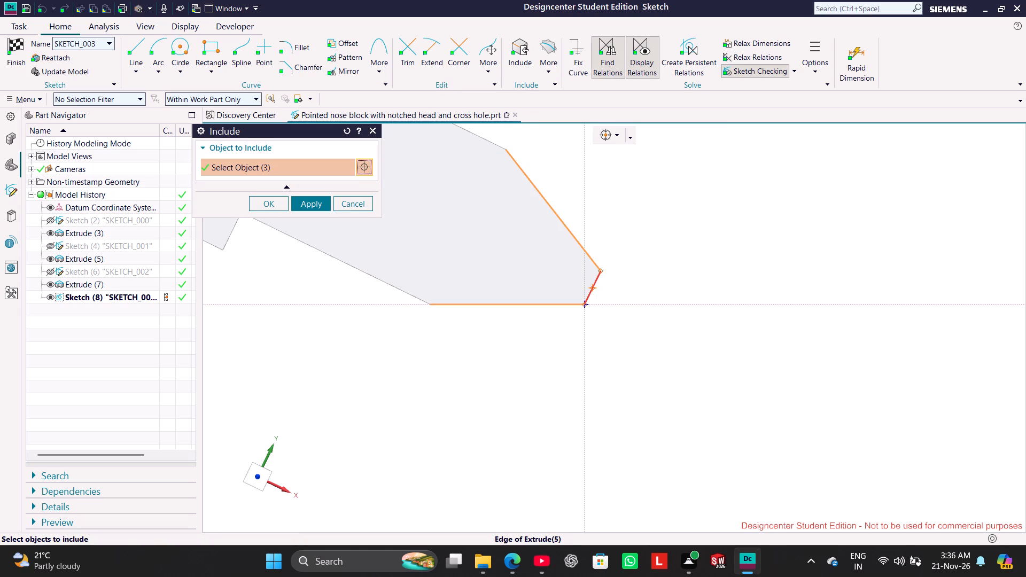
left_click(597, 280)
left_click(319, 205)
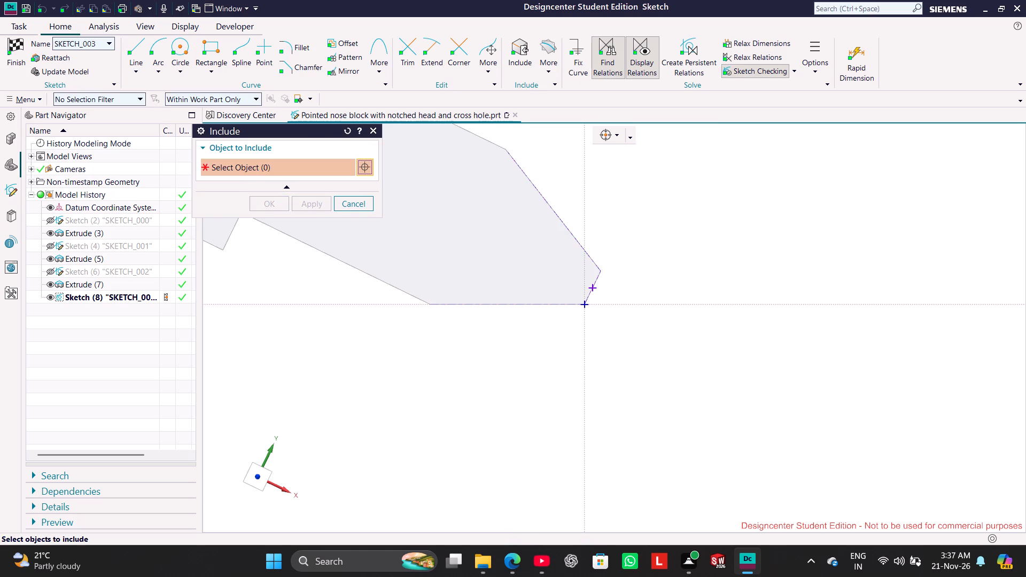
left_click(361, 208)
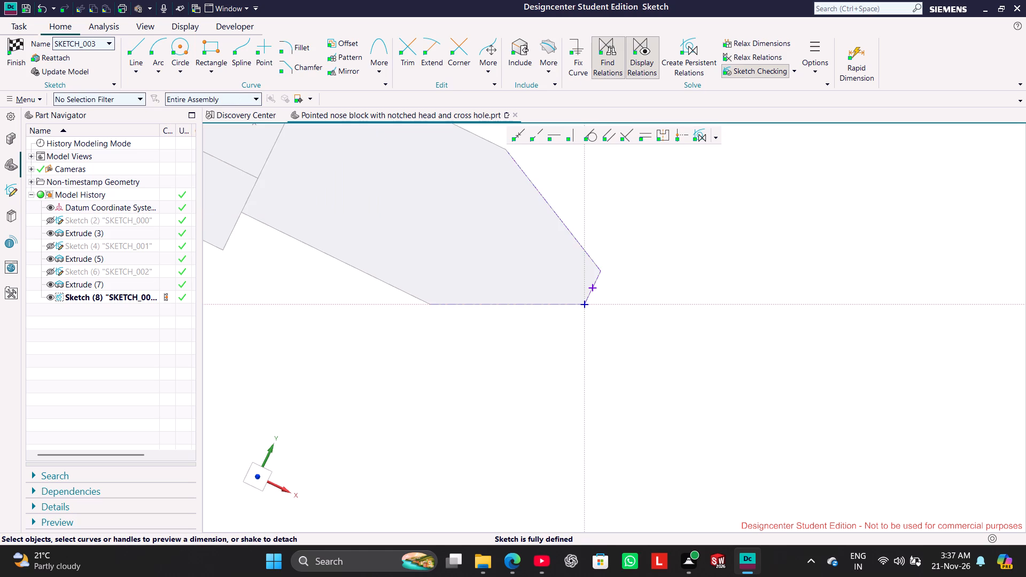
Draw a line about 19 mm long across the nose near its tip, joining the two slanted edges.
left_click(144, 49)
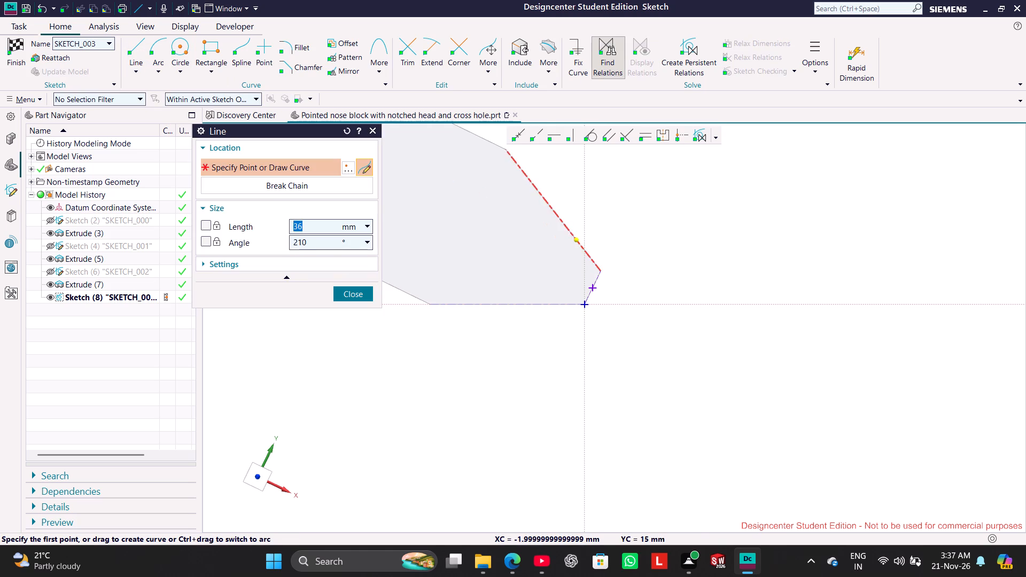
left_click(575, 241)
left_click(531, 308)
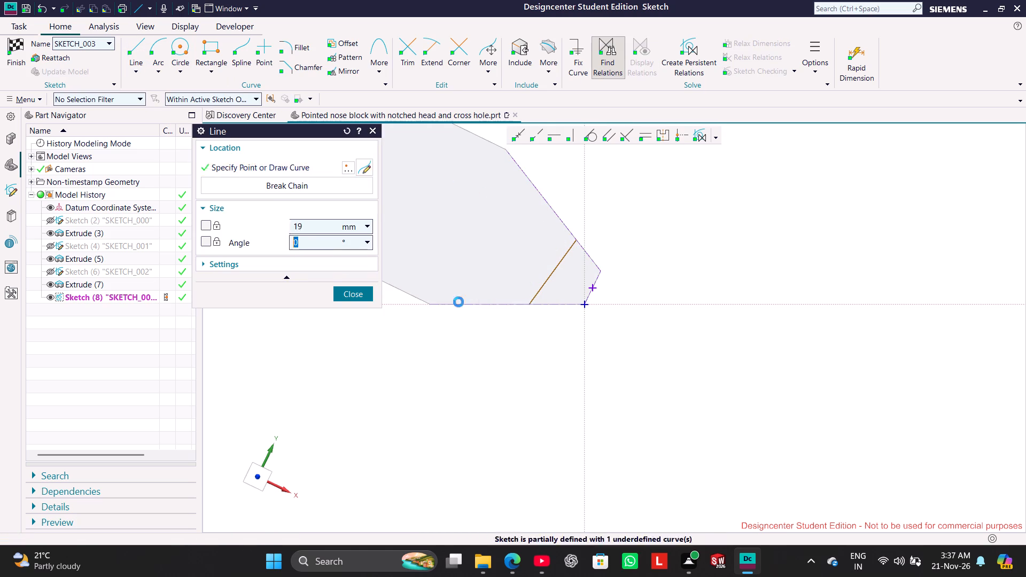
left_click(347, 293)
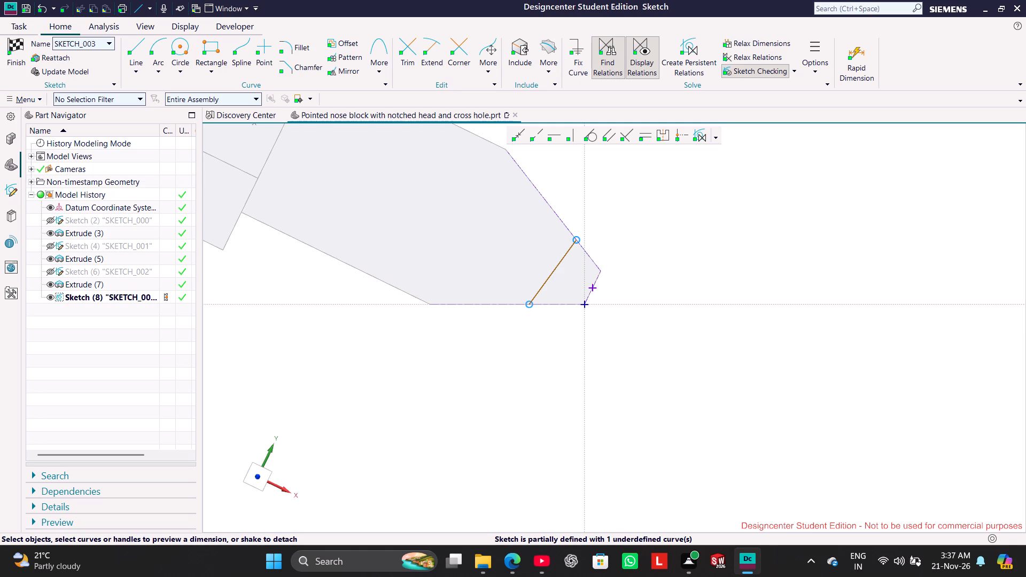
Include the midpoint of the head's rear edge beside the notch in the sketch as reference geometry.
scroll(417, 210, "down", 2)
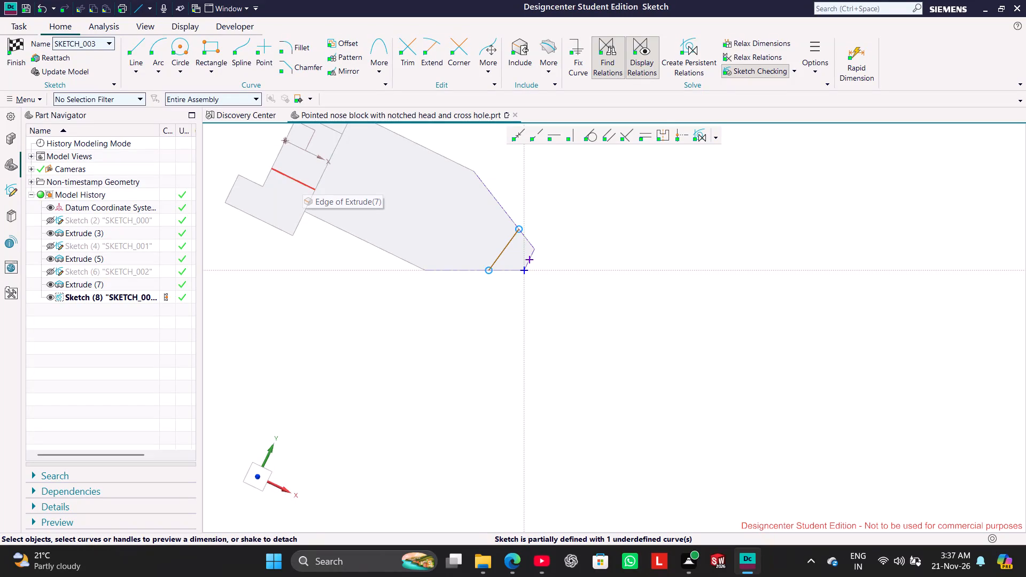
left_click(510, 57)
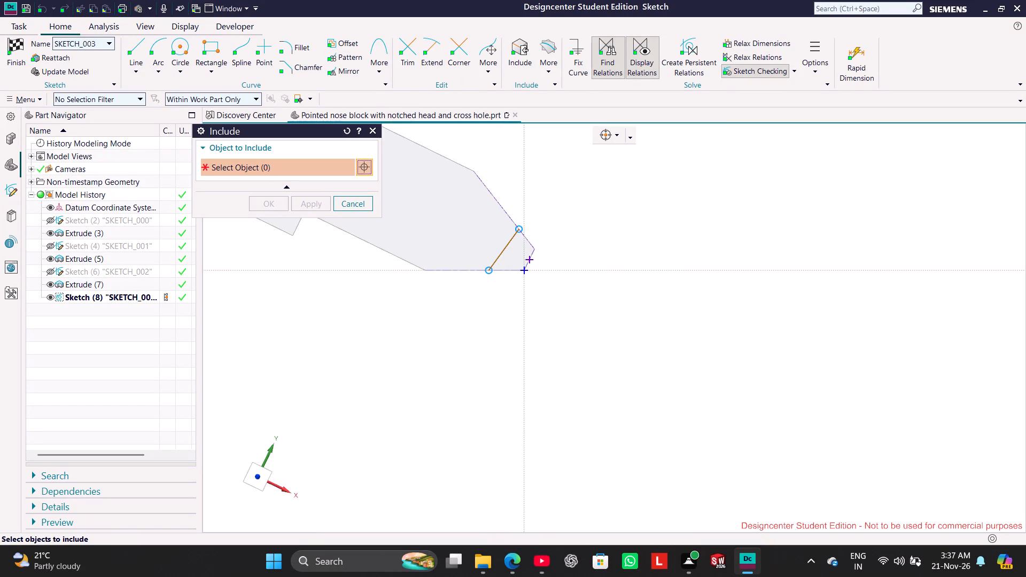
middle_click_drag(335, 279, 475, 379, "shift")
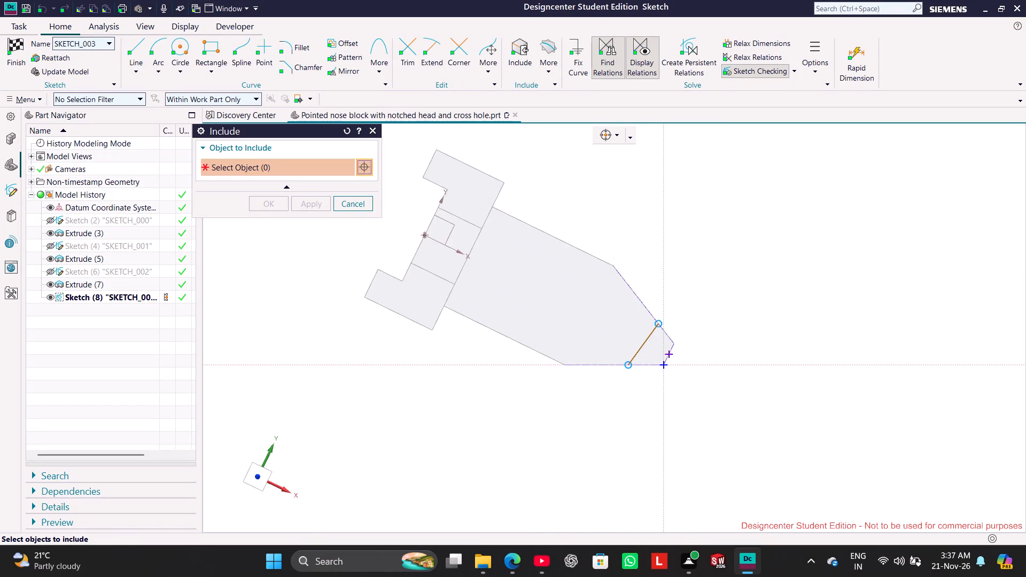
left_click(371, 283)
left_click(310, 208)
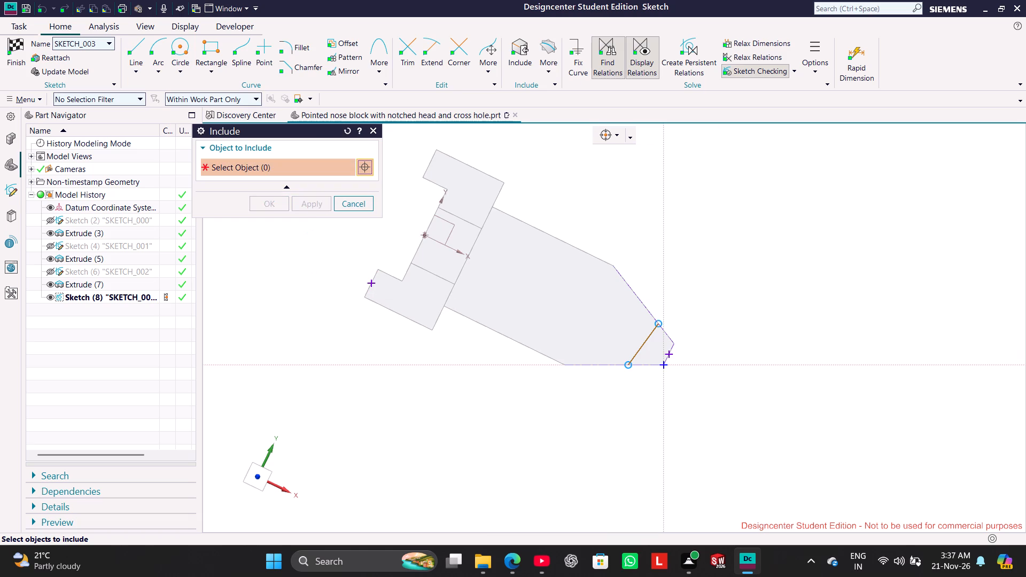
left_click(310, 290)
left_click(351, 206)
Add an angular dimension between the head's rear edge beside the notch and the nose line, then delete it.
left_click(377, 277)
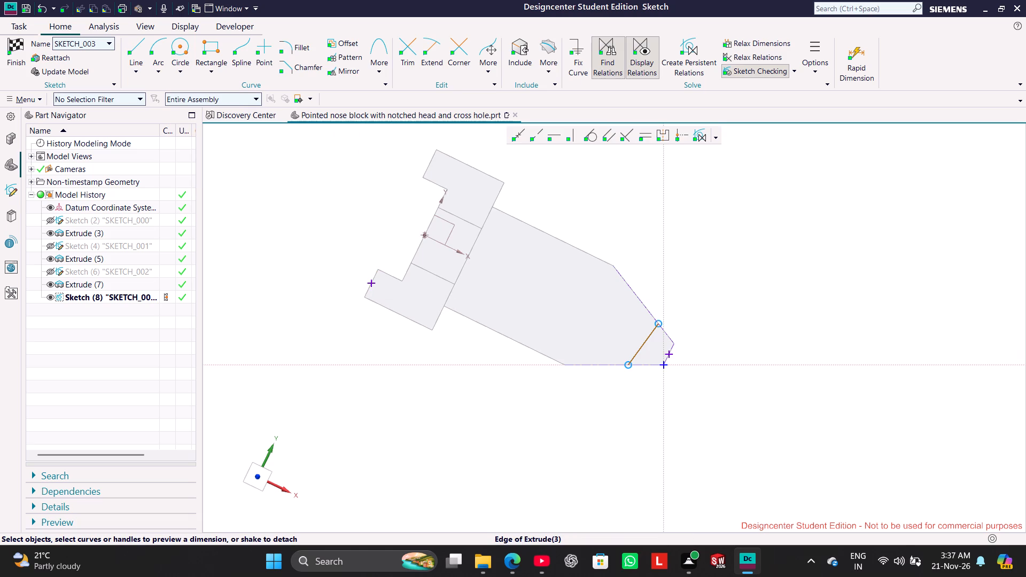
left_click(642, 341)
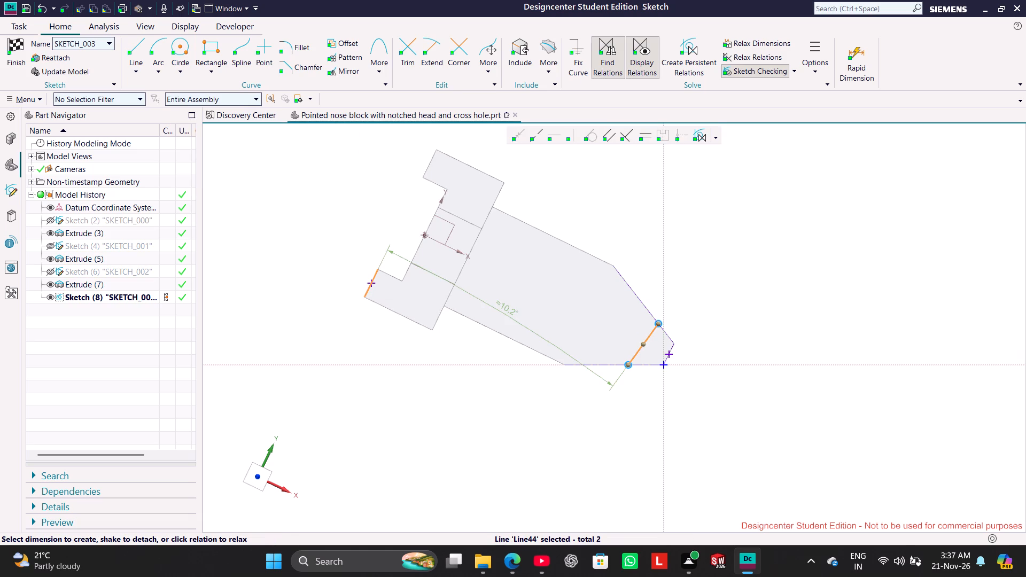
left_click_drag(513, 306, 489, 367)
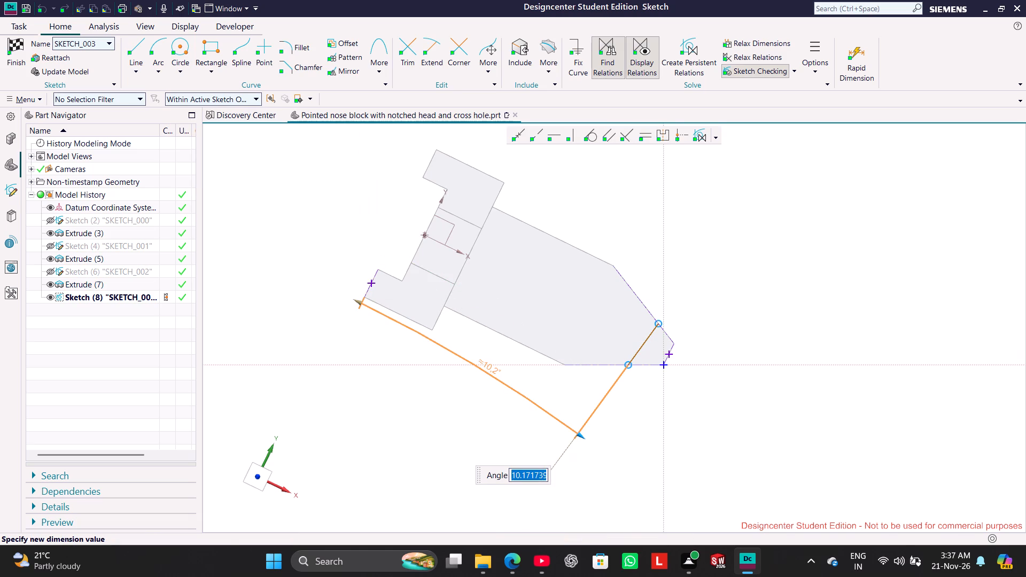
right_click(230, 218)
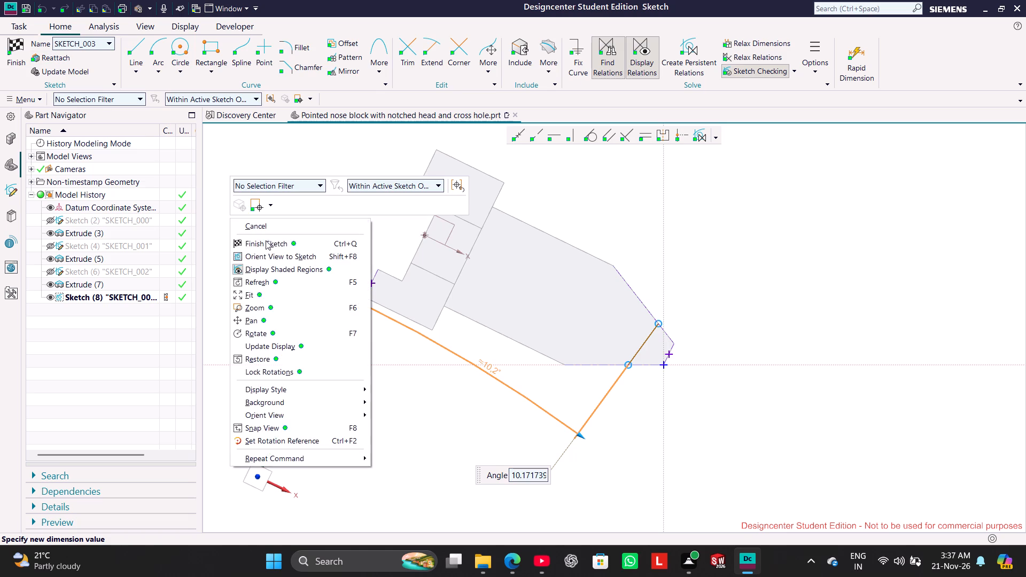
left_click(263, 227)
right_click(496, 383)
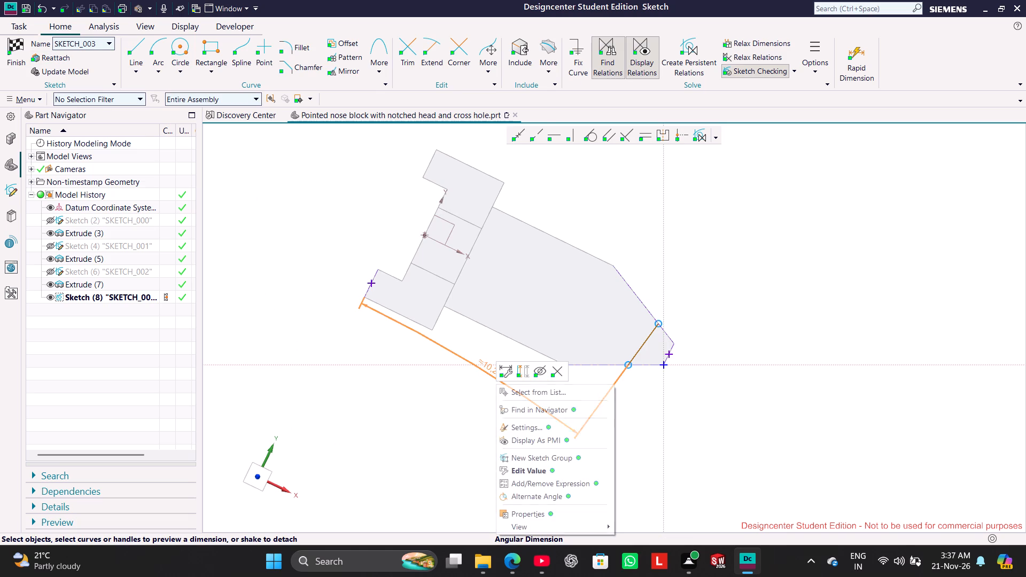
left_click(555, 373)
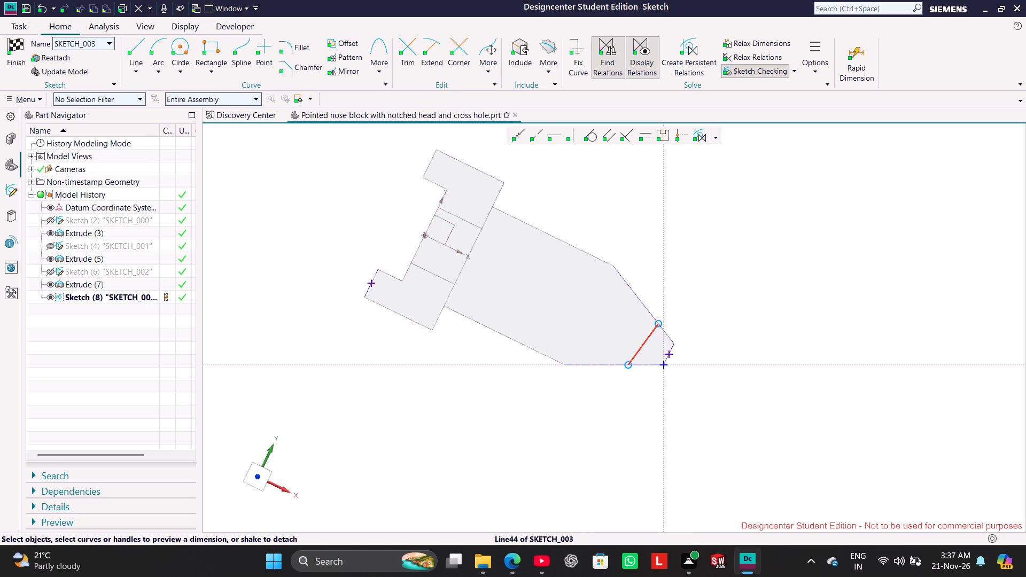
Make the line across the nose parallel to the head's rear edge beside the notch.
left_click(647, 343)
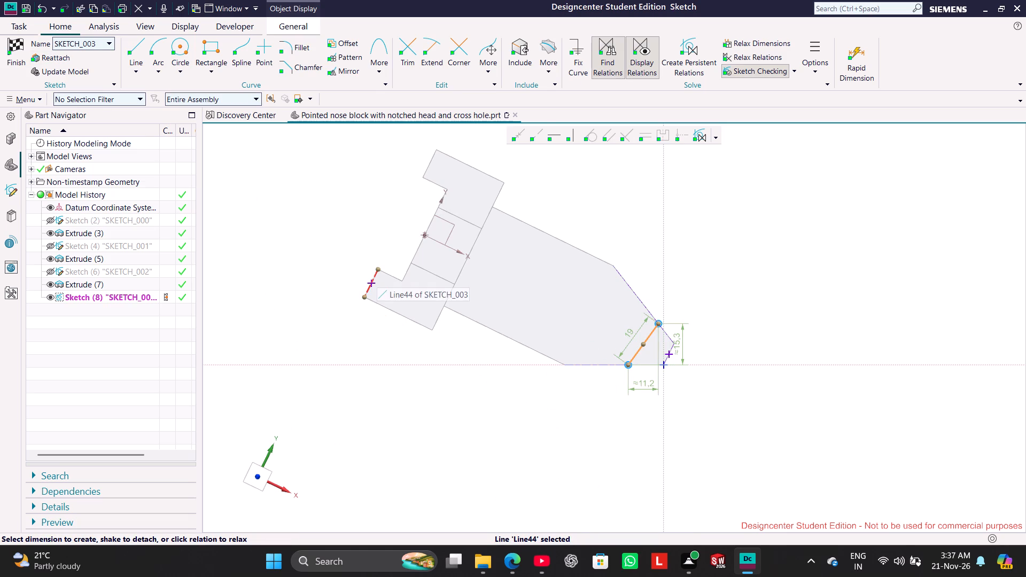
left_click(377, 274)
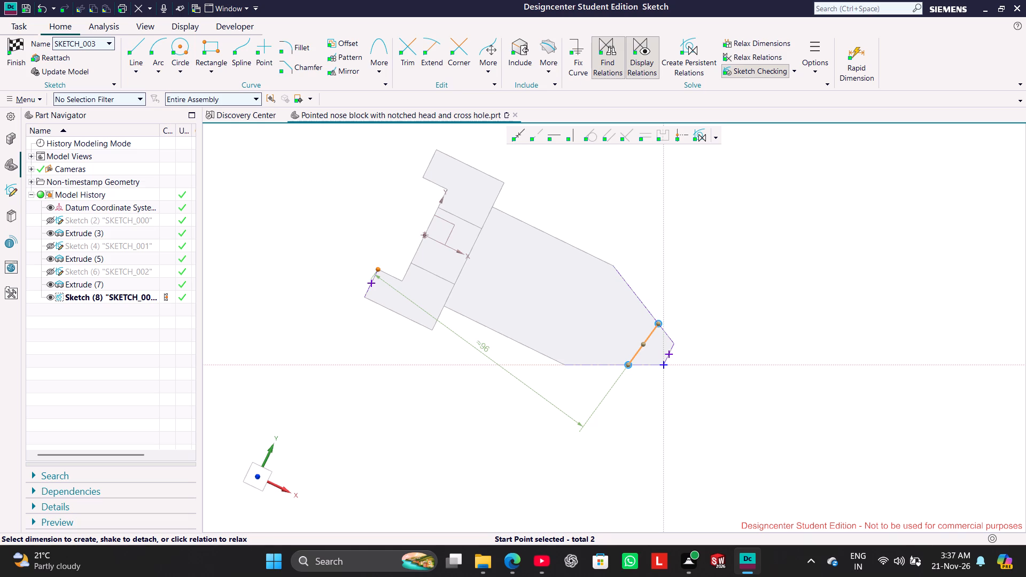
left_click(586, 171)
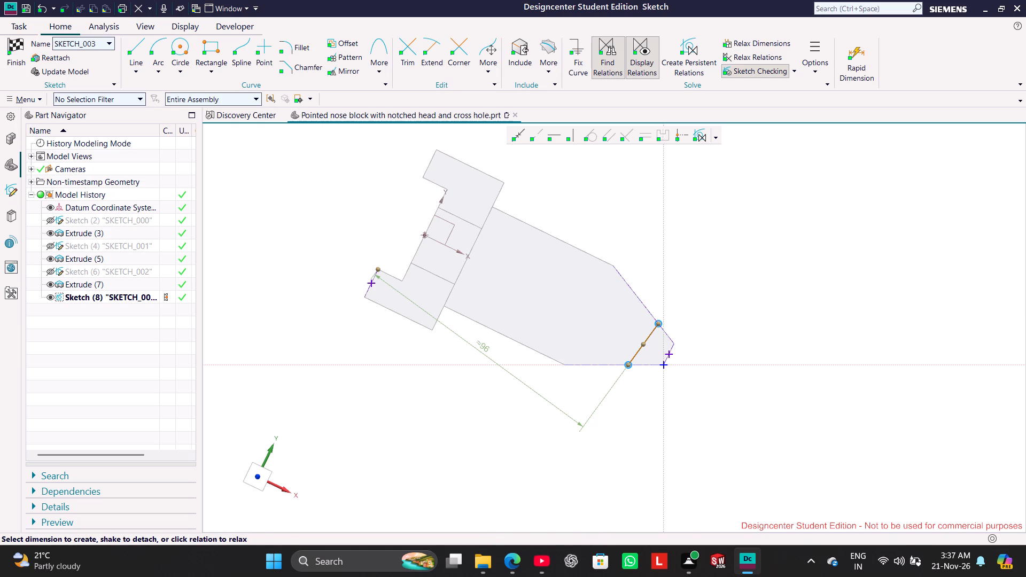
left_click(644, 344)
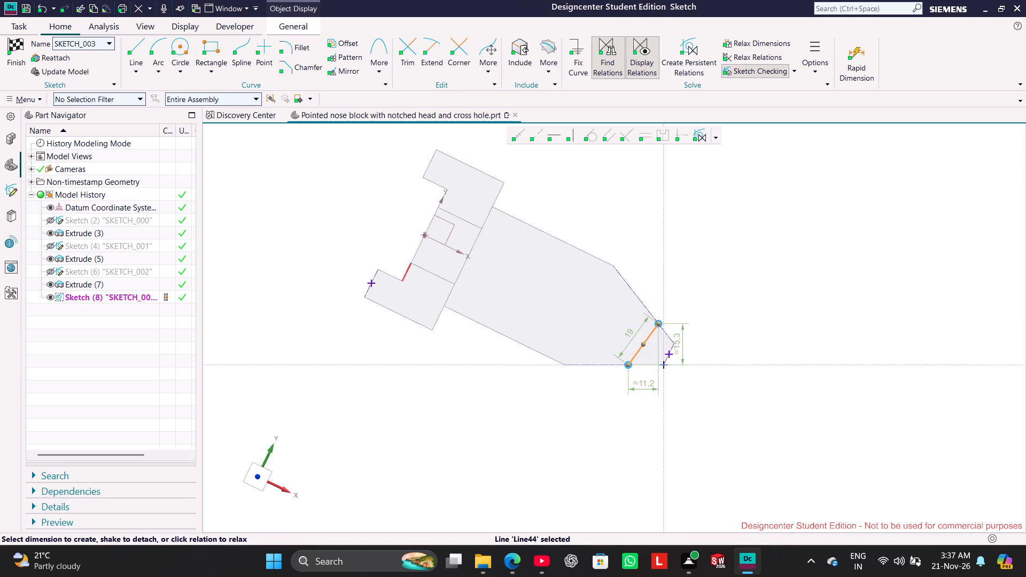
left_click(376, 278)
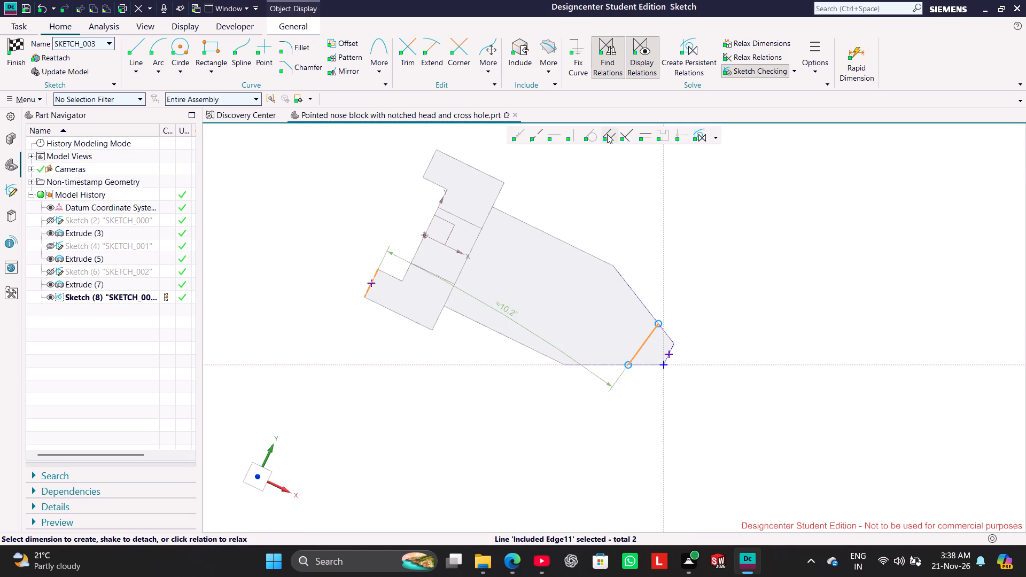
left_click(607, 134)
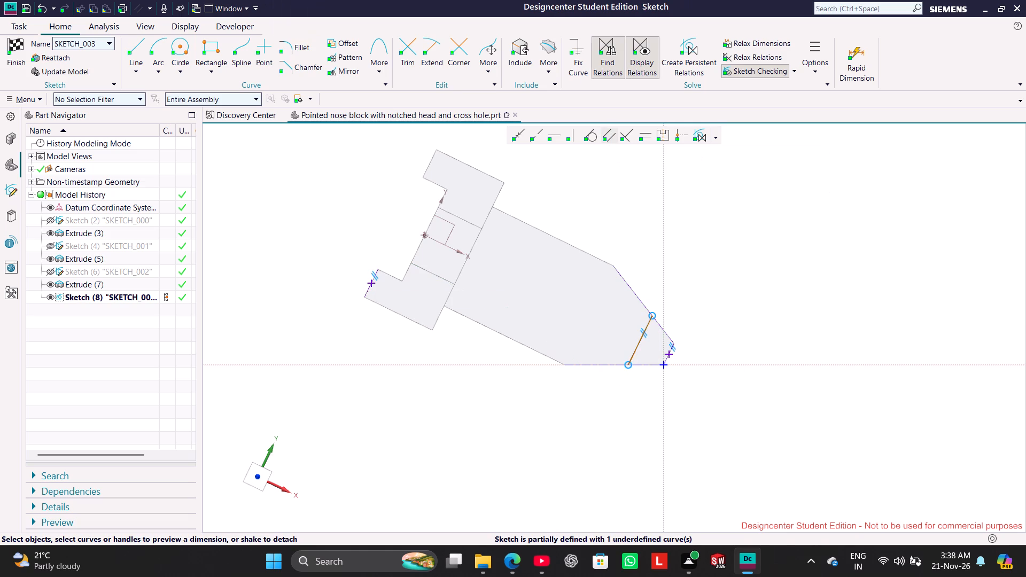
left_click(413, 464)
Dimension the distance from the head's rear edge to the line across the nose and set it to 120-22 mm.
left_click(371, 279)
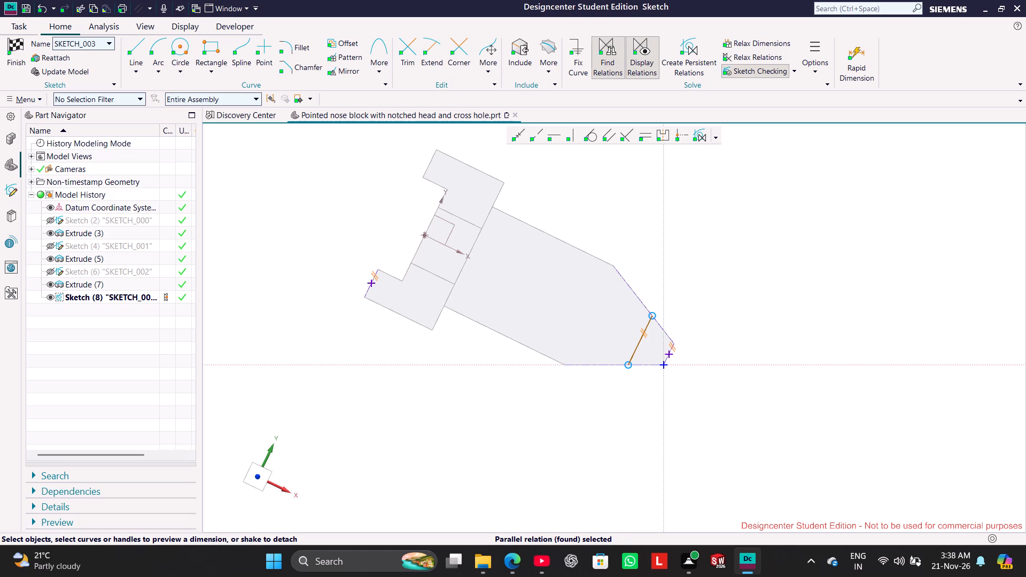
left_click(638, 342)
left_click(348, 355)
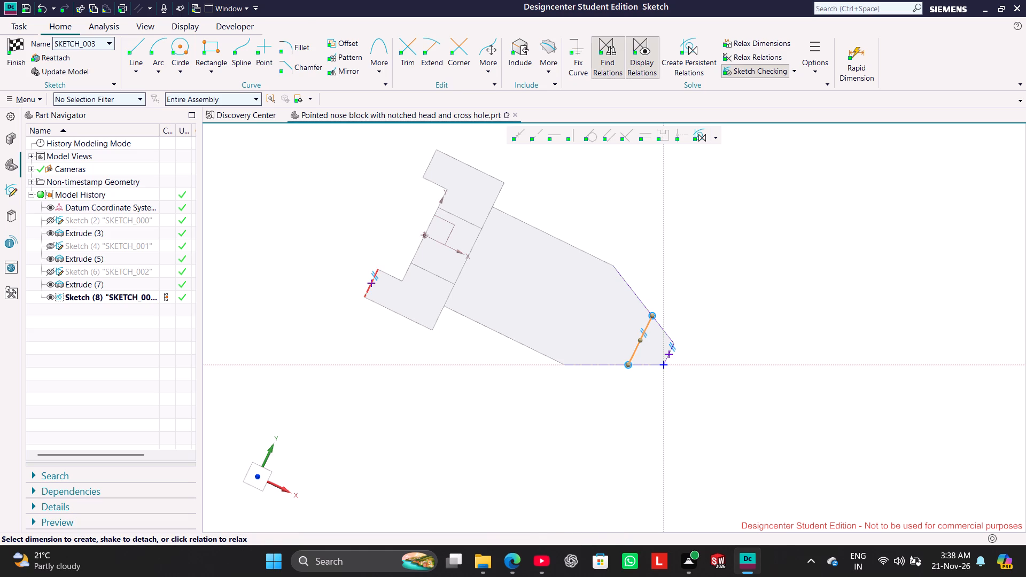
left_click(364, 290)
left_click_drag(530, 284, 530, 290)
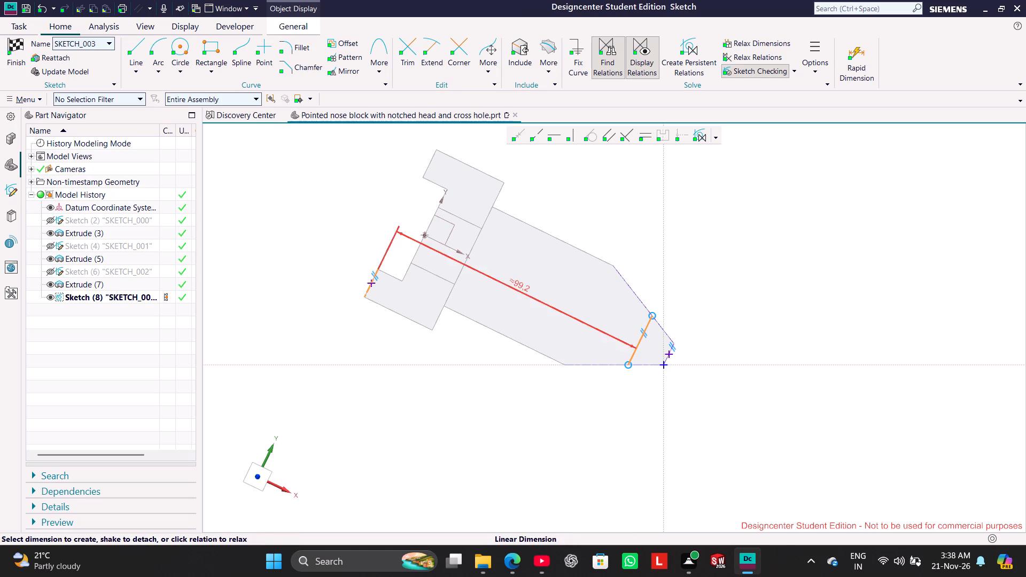
left_click_drag(530, 290, 476, 401)
double_click(470, 393)
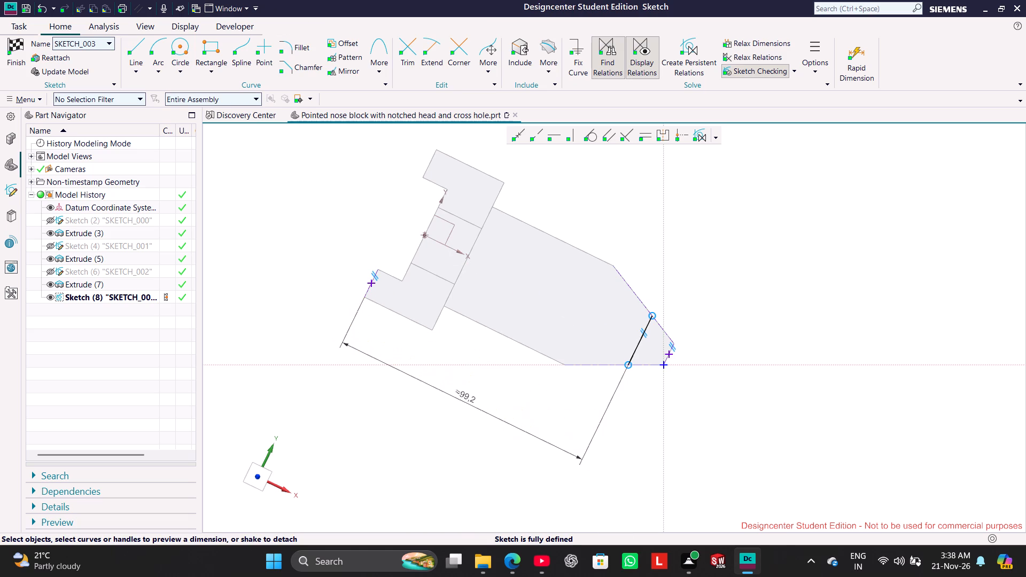
double_click(470, 393)
type("120")
type("-22")
key("Return")
left_click(398, 312)
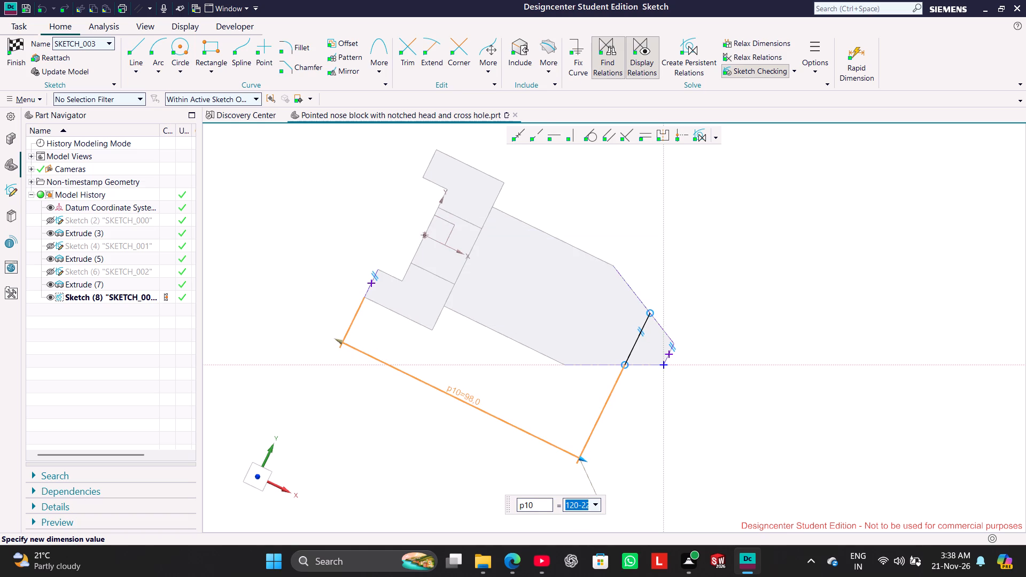
left_click(739, 243)
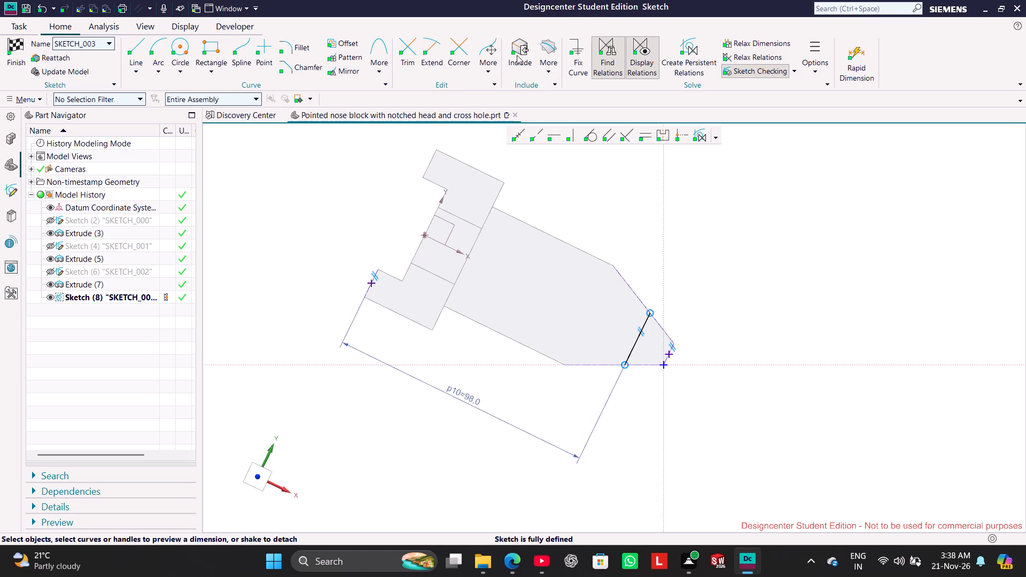
Project the nose's two slanted edges and its short tip edge into the sketch as curves.
left_click(546, 57)
left_click(570, 102)
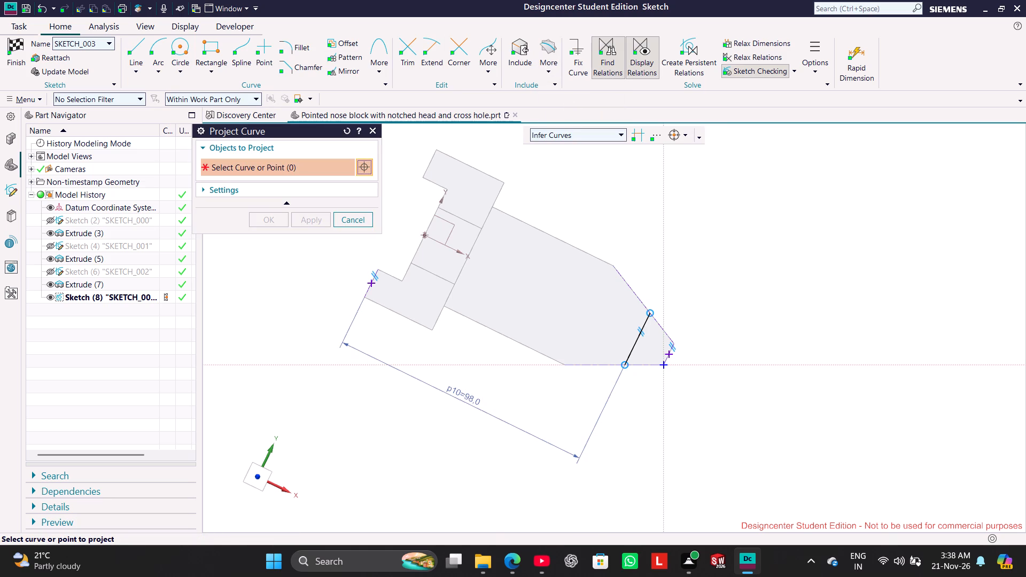
left_click(666, 325)
left_click(650, 372)
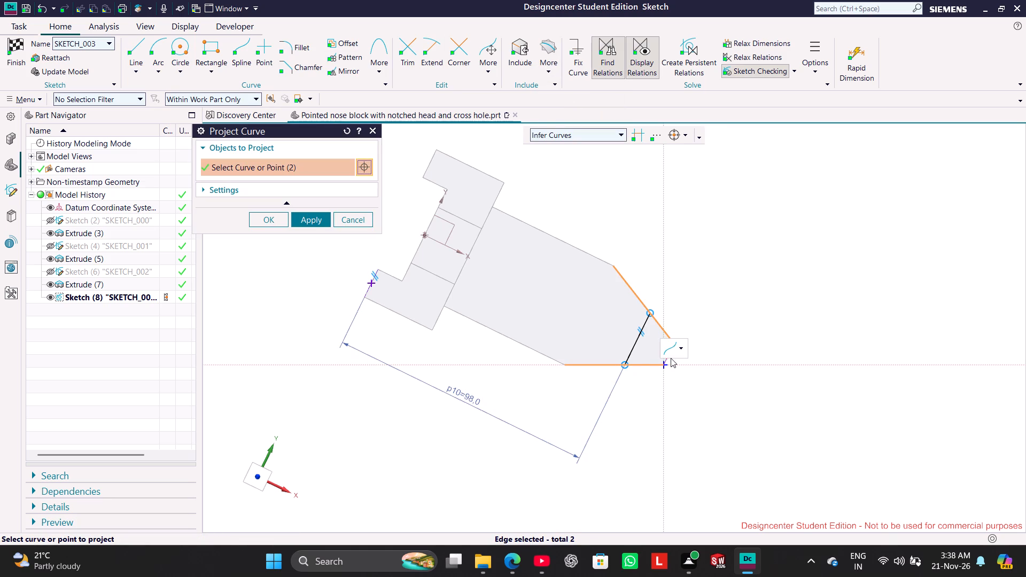
scroll(674, 363, "up", 5)
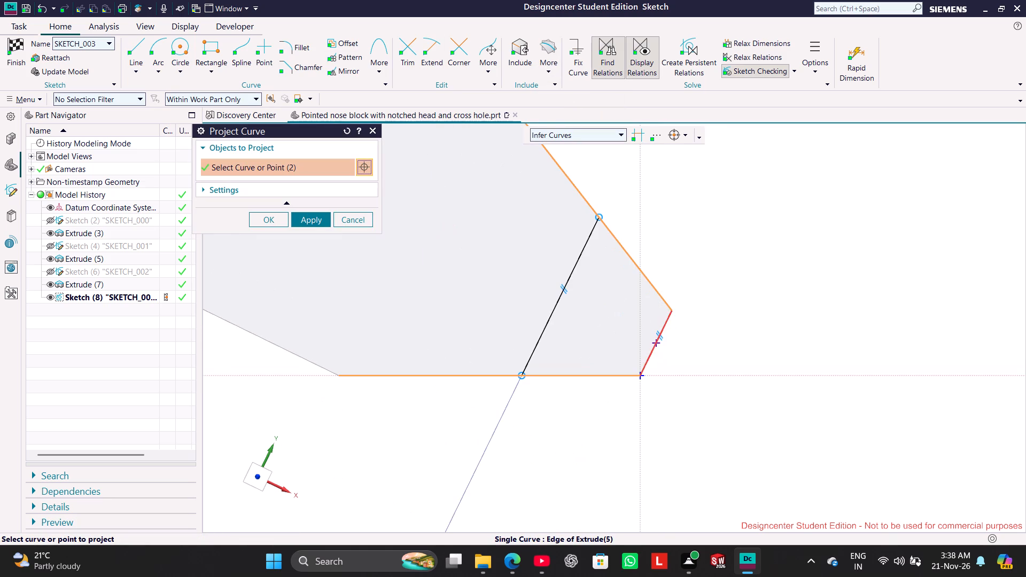
left_click(650, 356)
left_click(310, 220)
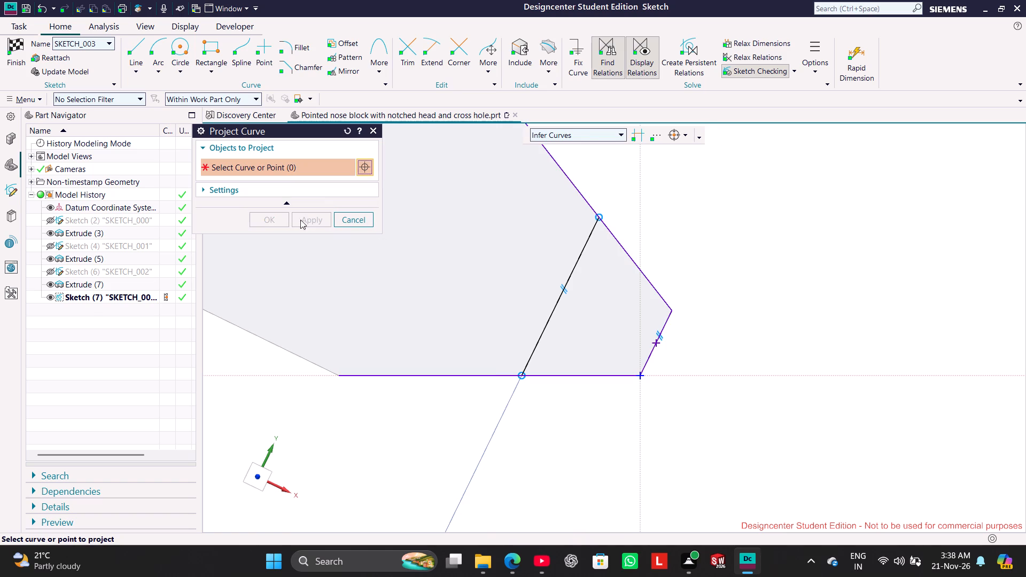
left_click(346, 219)
Trim both projected slanted edges back to the cross line, keeping the closed tip profile, and finish the sketch.
left_click(411, 61)
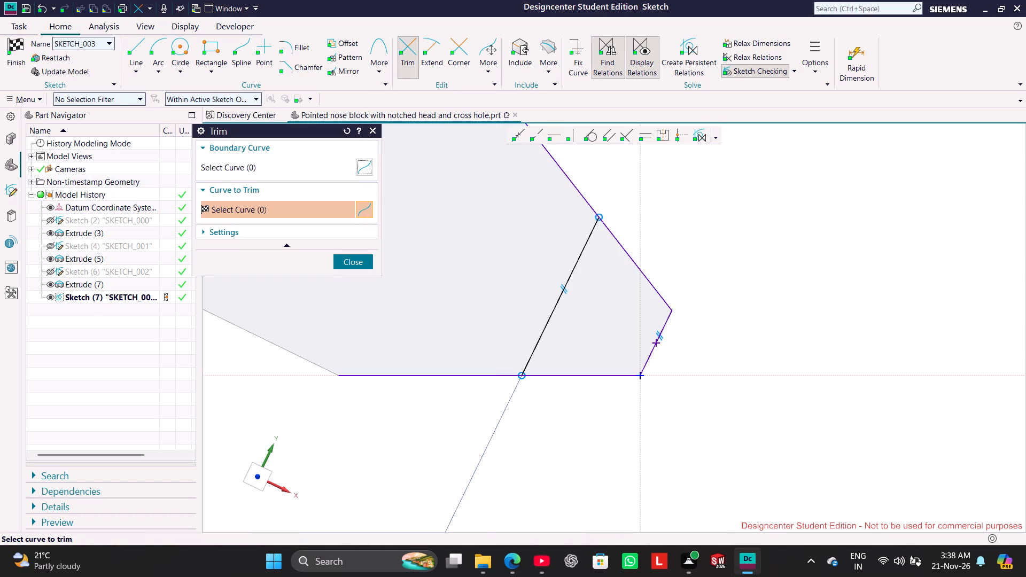
left_click_drag(602, 162, 547, 229)
left_click(369, 294)
left_click_drag(415, 410, 447, 310)
left_click(361, 267)
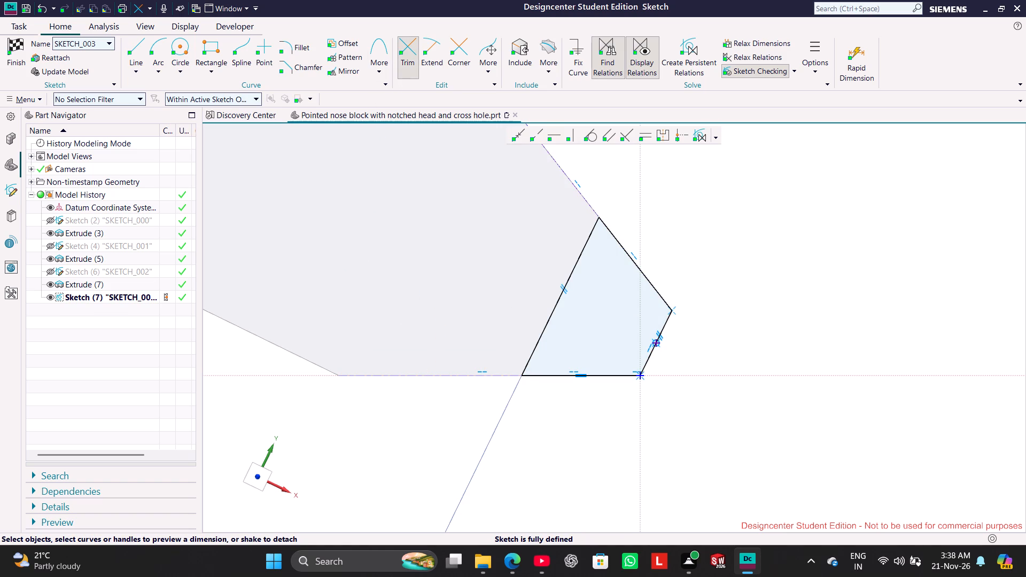
left_click(10, 54)
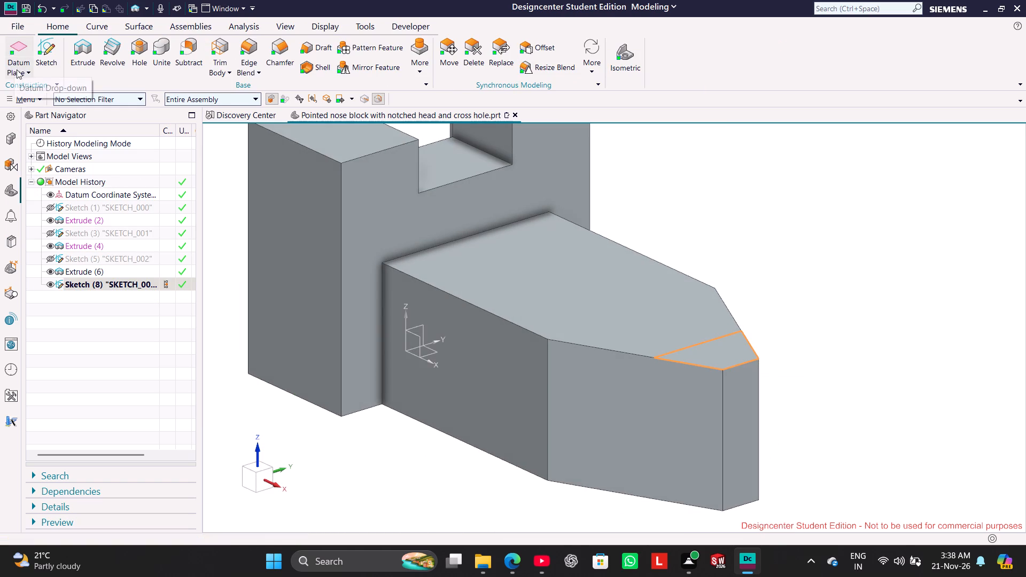
Extrude the tip profile downward into the nose as a subtract, with start distance 12 mm and end distance 0.
right_click(140, 285)
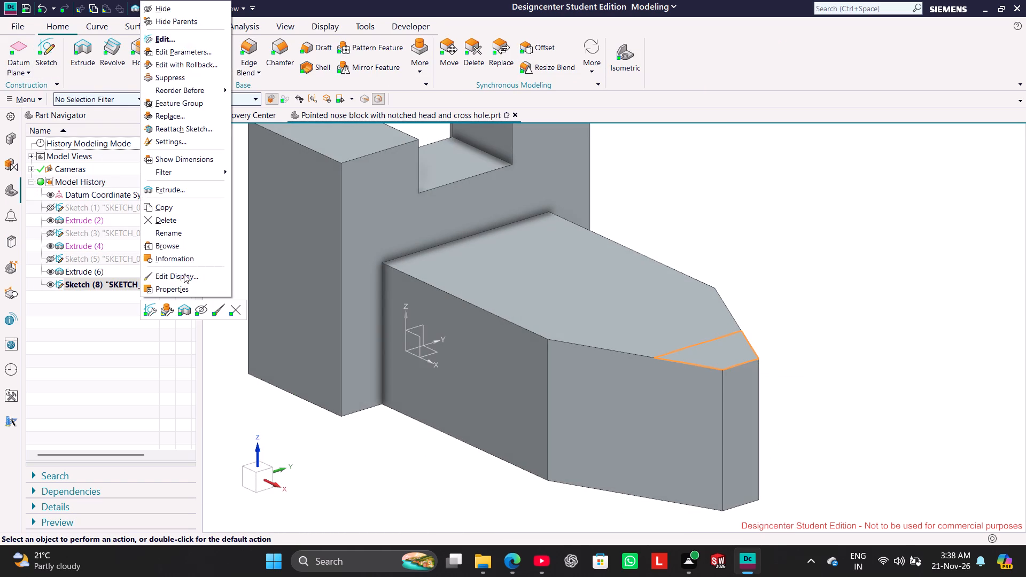
left_click(185, 308)
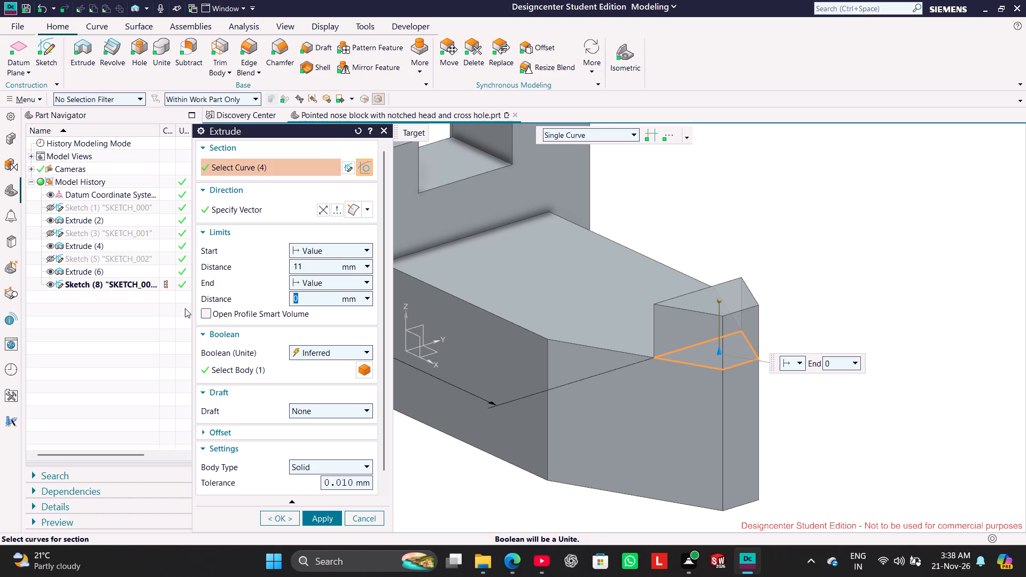
left_click(325, 209)
double_click(316, 267)
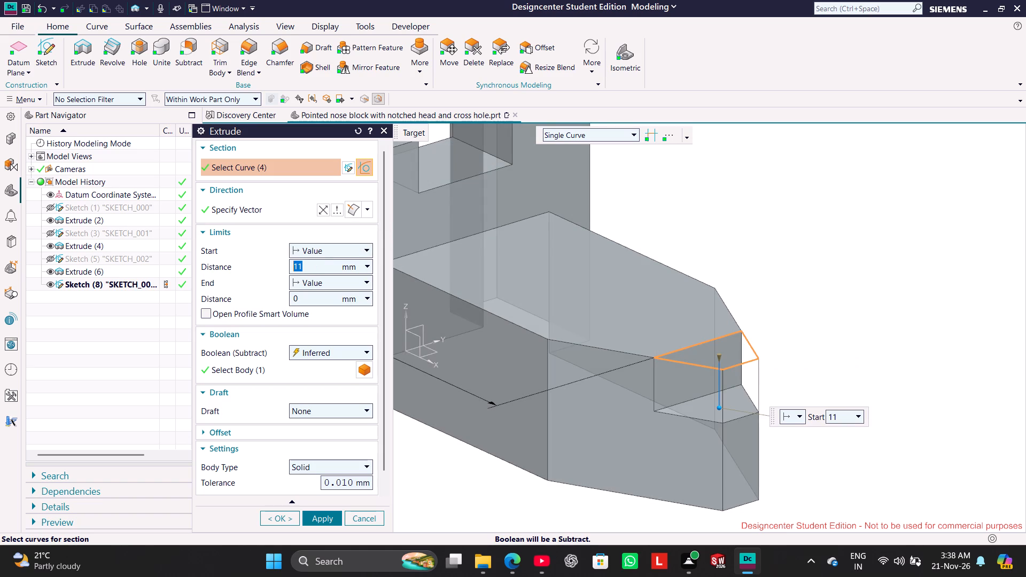
type("12")
key("Return")
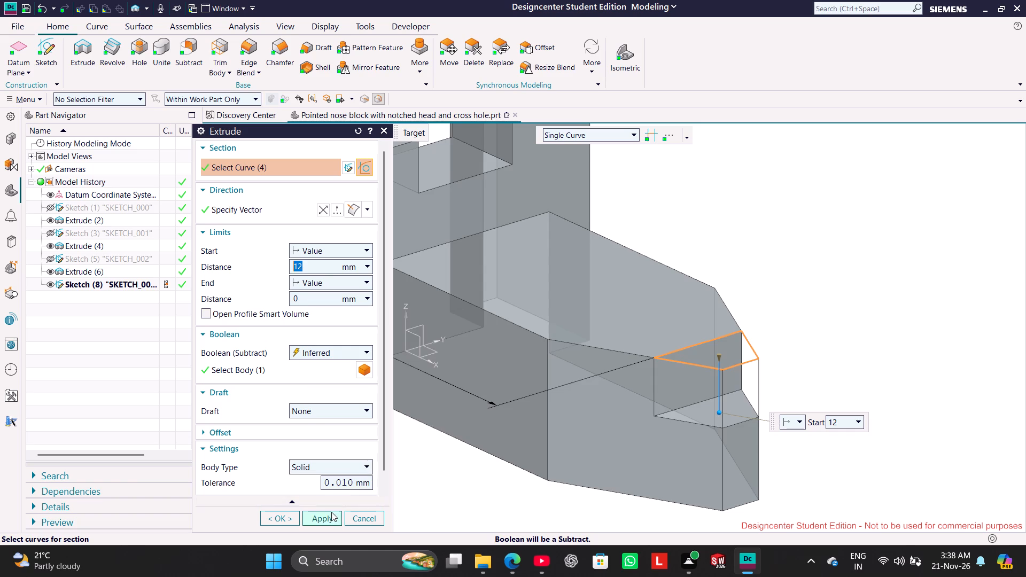
left_click(331, 512)
left_click(367, 520)
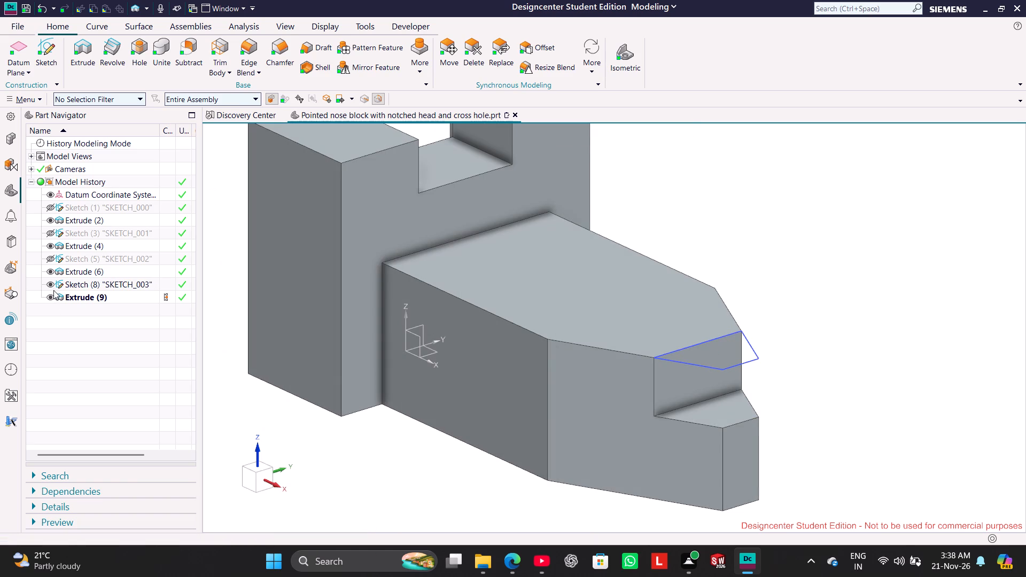
Hide the tip profile sketch SKETCH_003.
left_click(51, 284)
Create a new sketch on the Front principal plane.
left_click(624, 51)
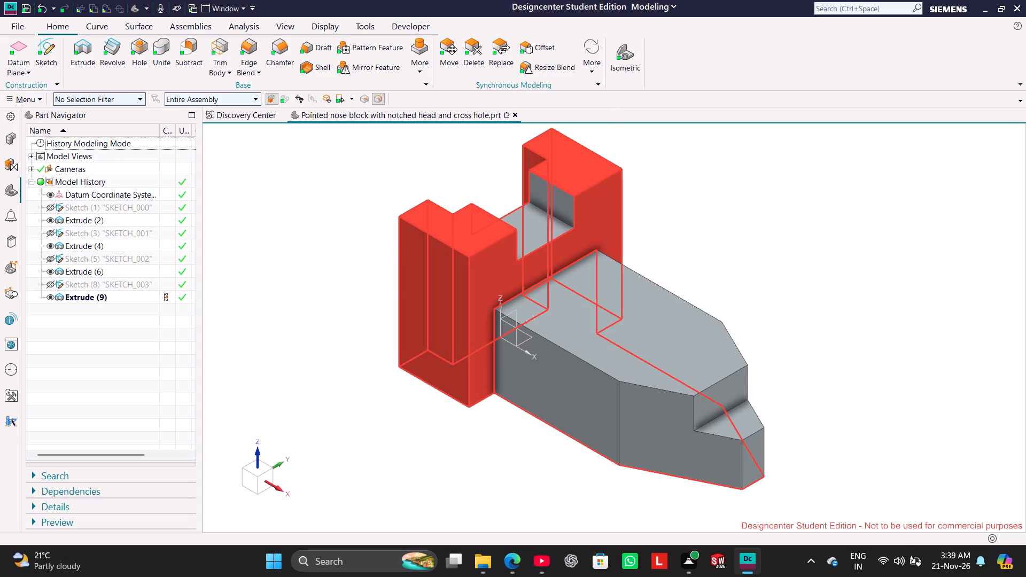
left_click(47, 58)
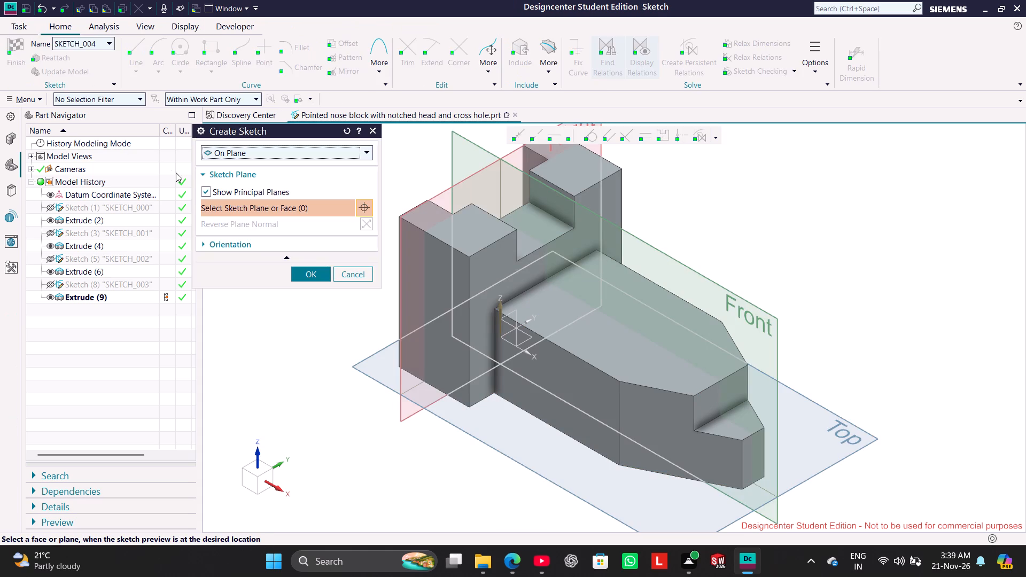
left_click(701, 279)
left_click(315, 279)
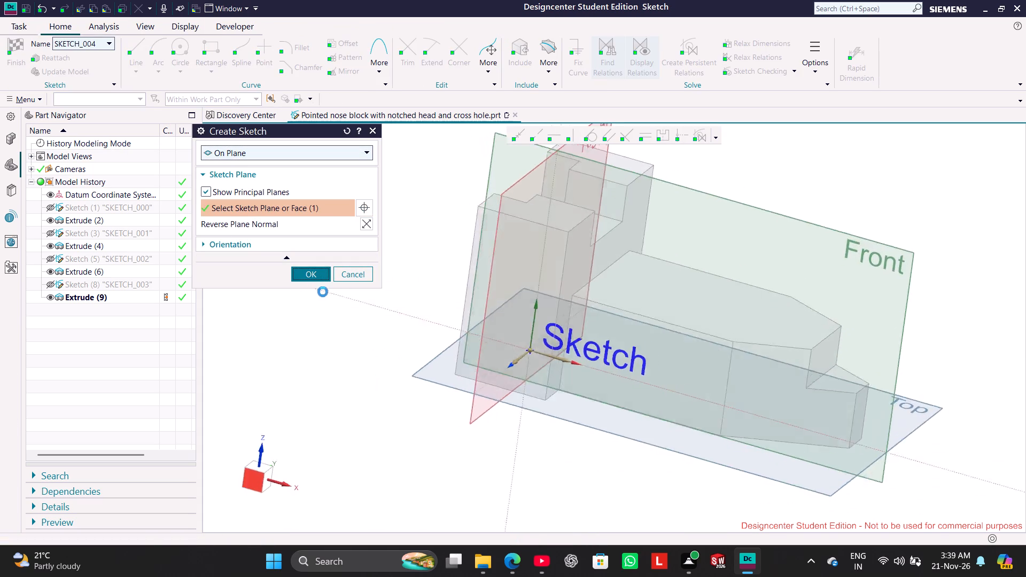
left_click(439, 389)
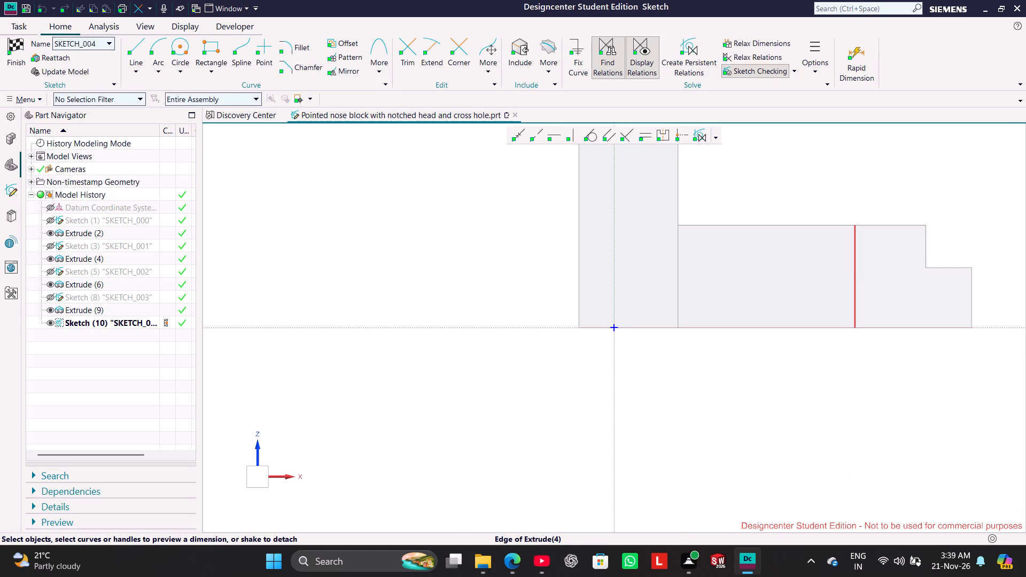
Include the vertical edge where the nose starts to taper as reference geometry in the Front-plane sketch.
left_click(854, 260)
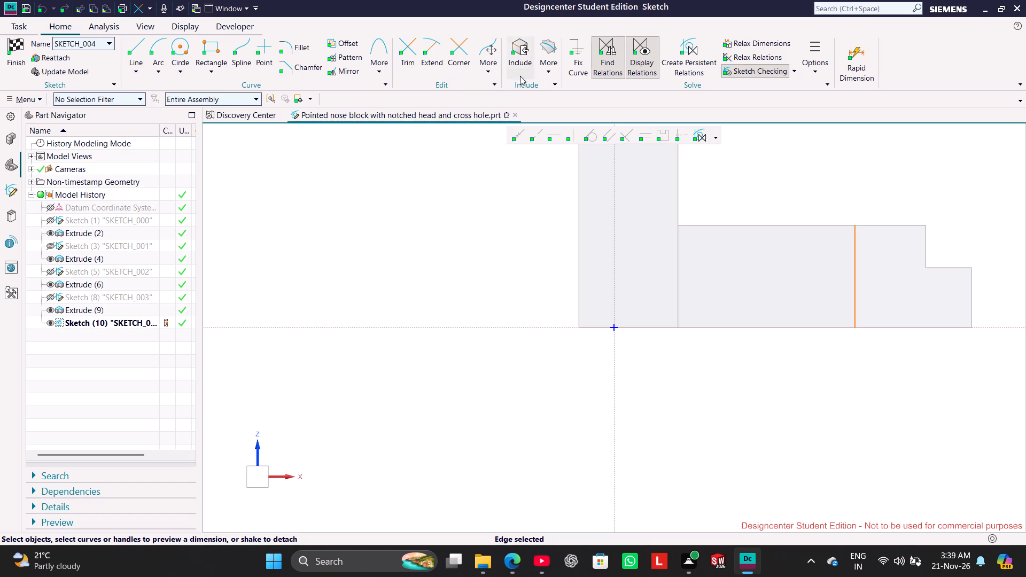
left_click(520, 63)
left_click(310, 200)
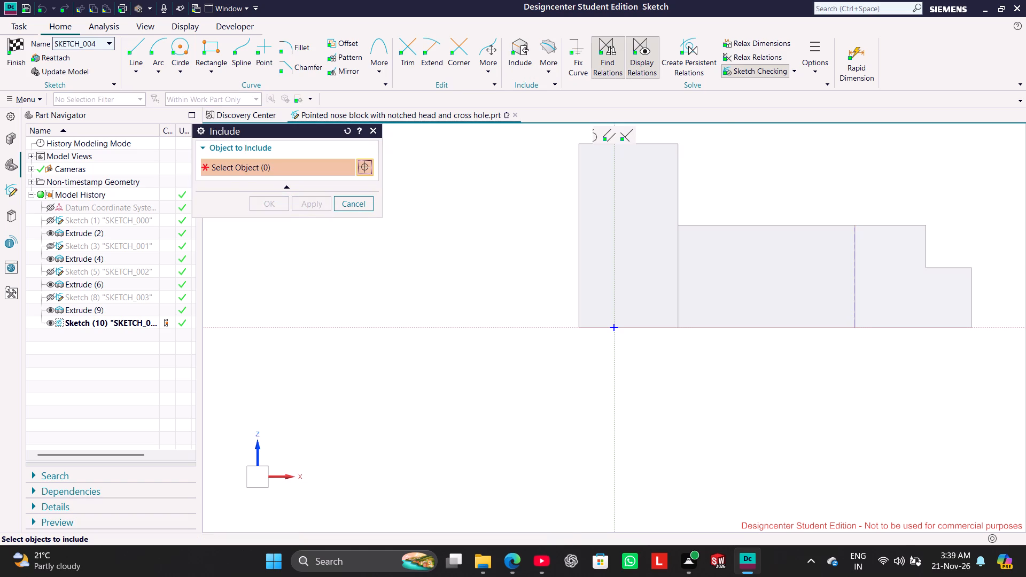
left_click(351, 203)
Sketch an 11 mm diameter circle centred on the included vertical line, below the nose's top edge.
left_click(180, 46)
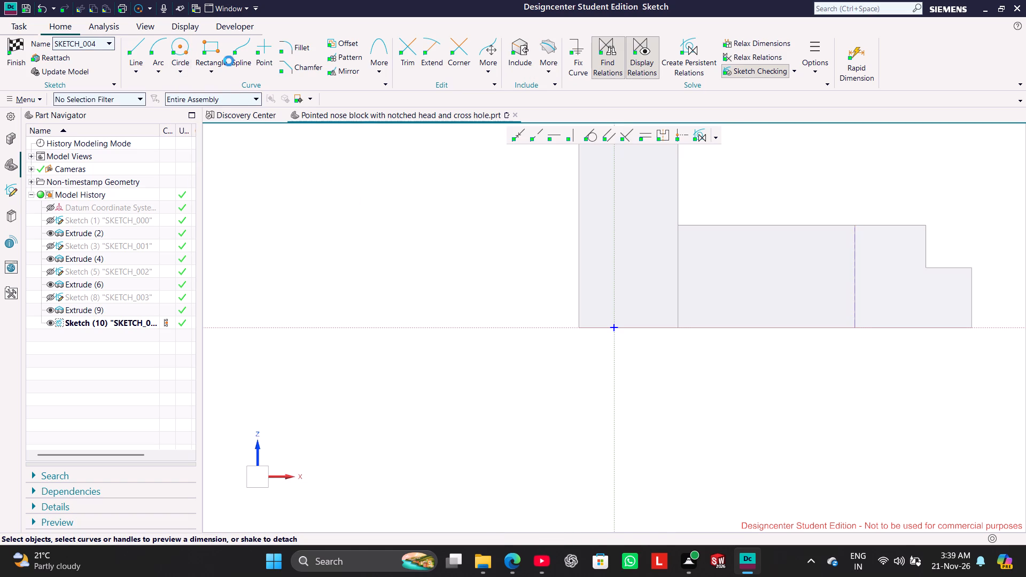
left_click(859, 262)
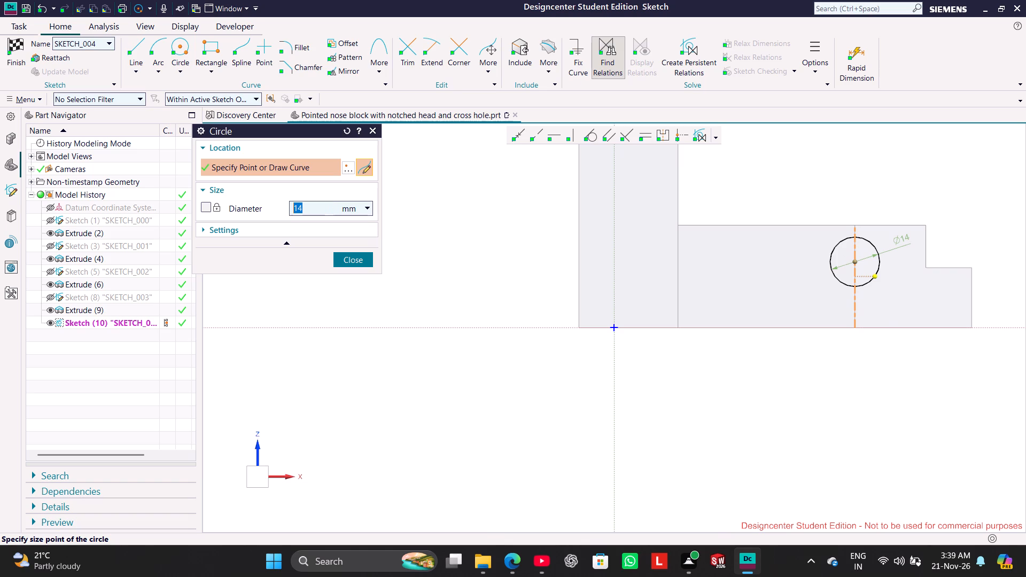
type("11")
key("Return")
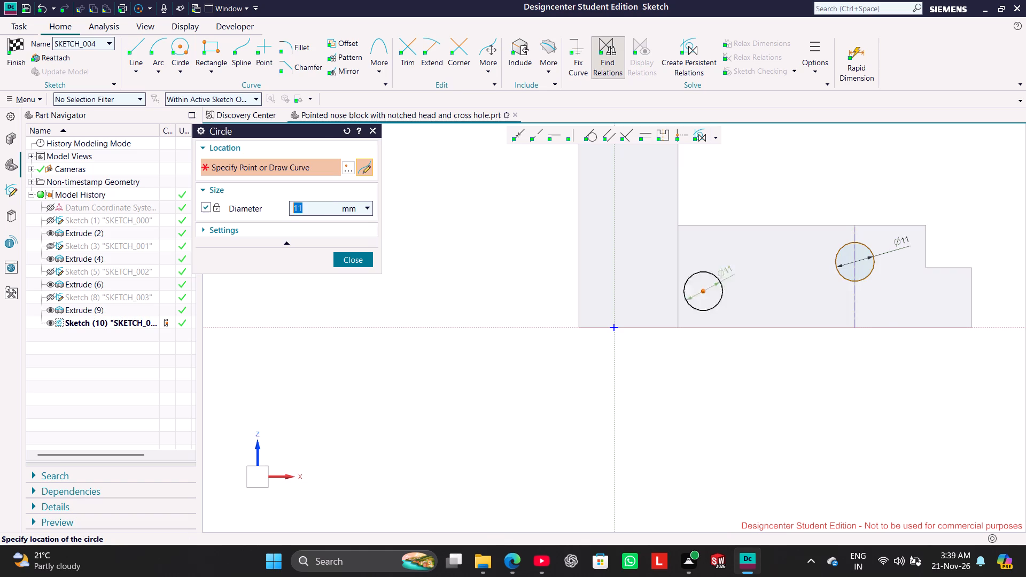
left_click(346, 258)
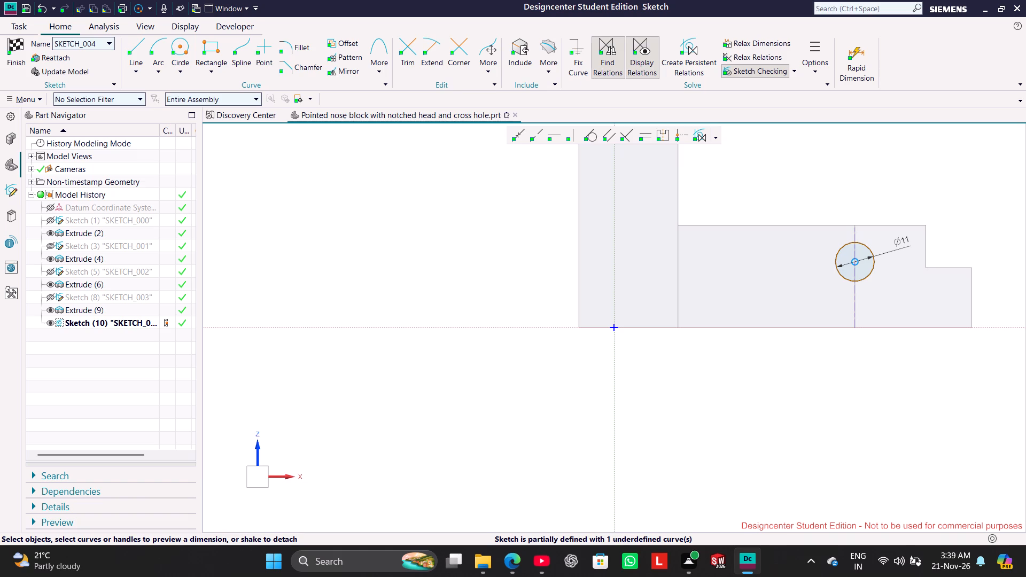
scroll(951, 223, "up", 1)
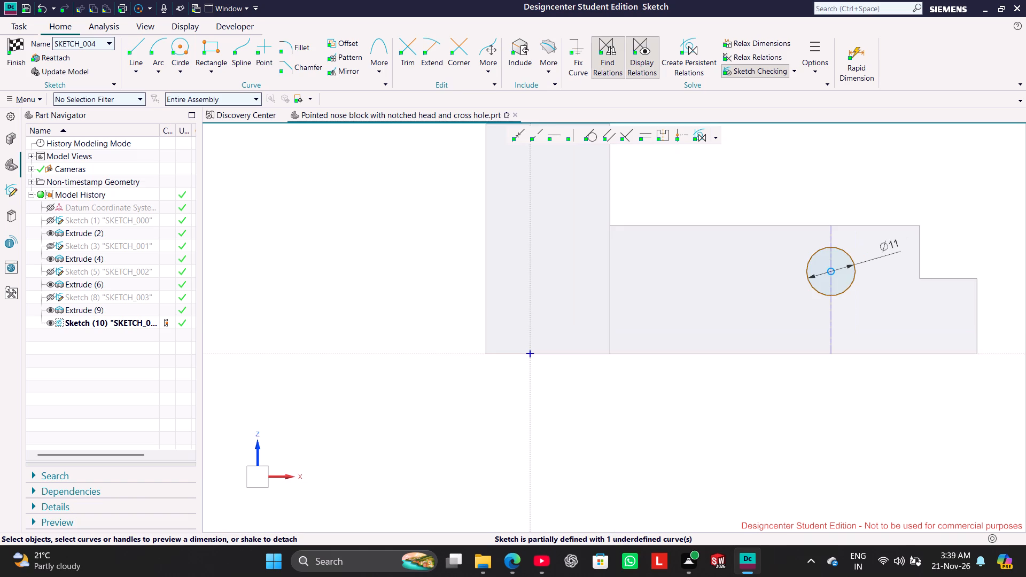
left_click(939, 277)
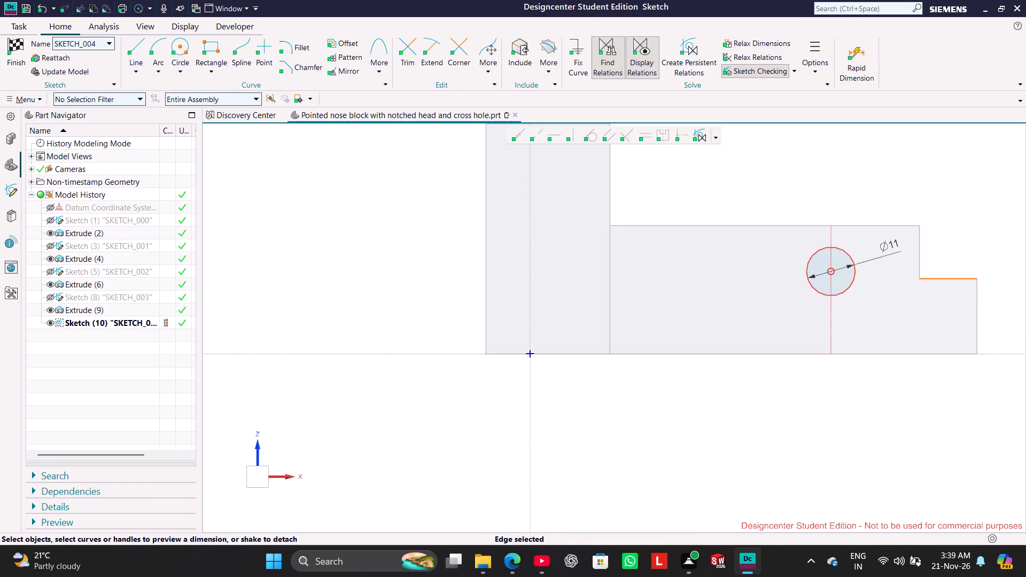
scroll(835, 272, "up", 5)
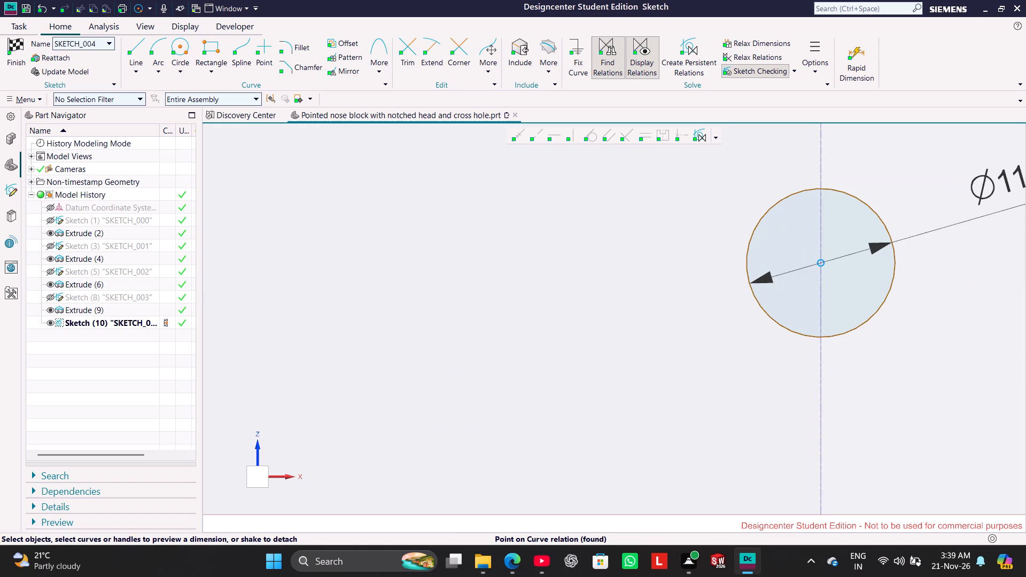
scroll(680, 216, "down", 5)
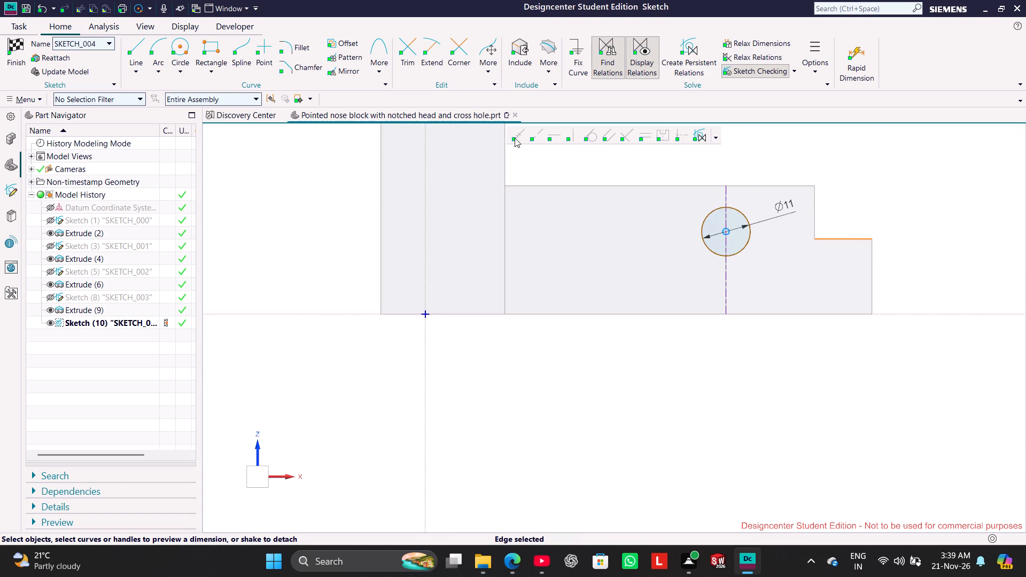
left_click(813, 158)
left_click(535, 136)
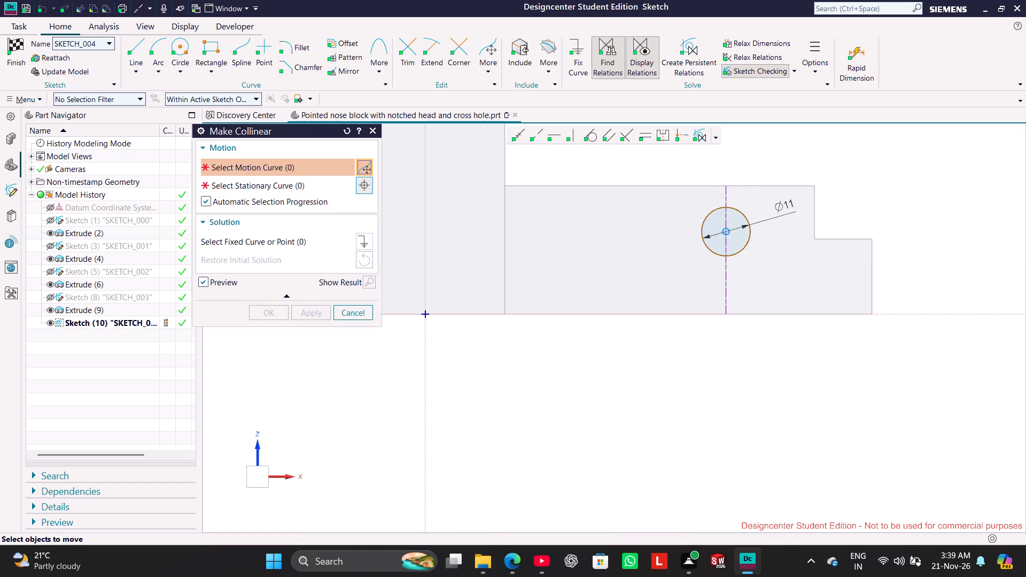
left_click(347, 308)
Include the horizontal edge of the stepped nose tip as reference geometry in the sketch.
left_click(520, 54)
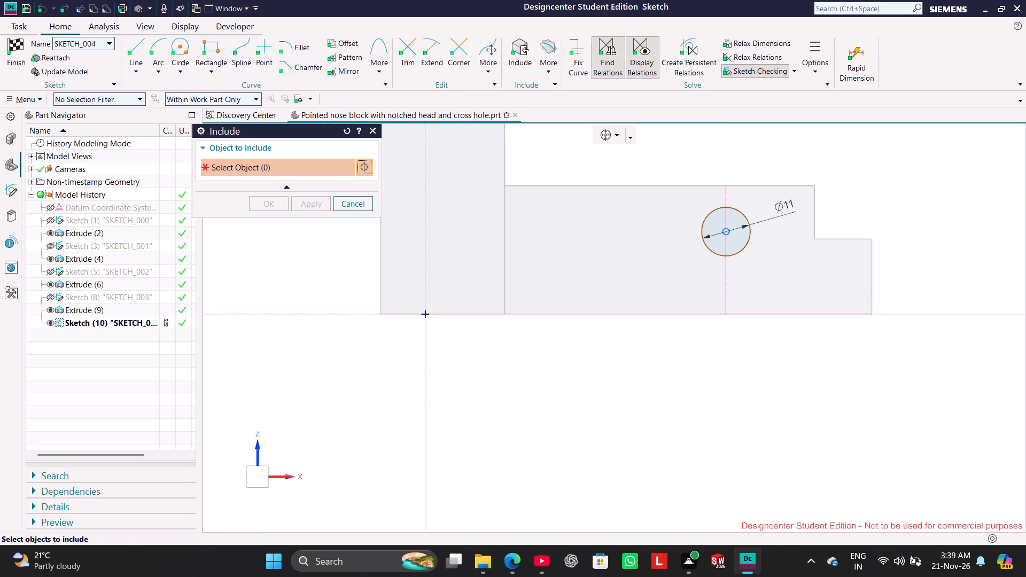
left_click(836, 238)
left_click(308, 202)
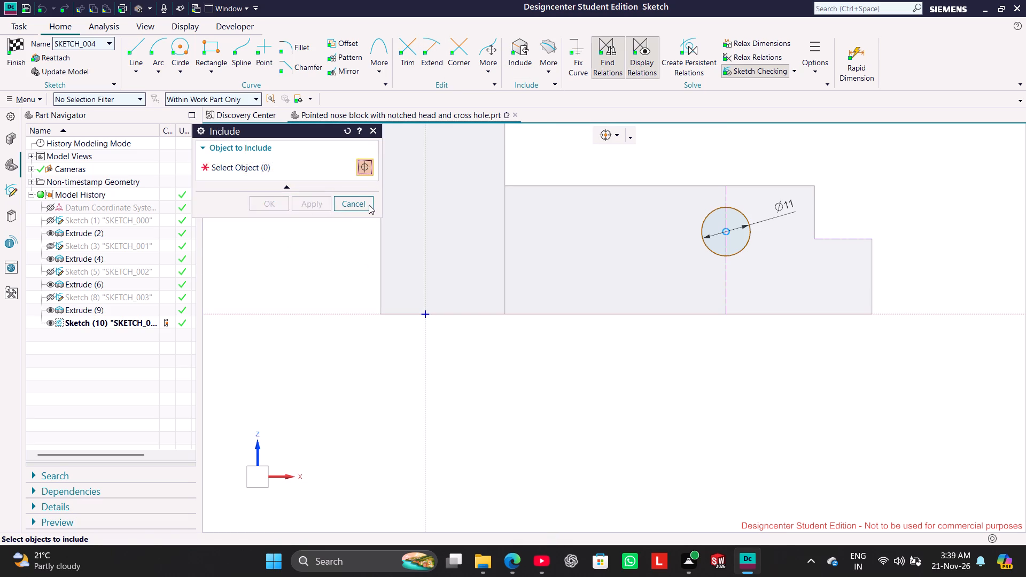
left_click(369, 205)
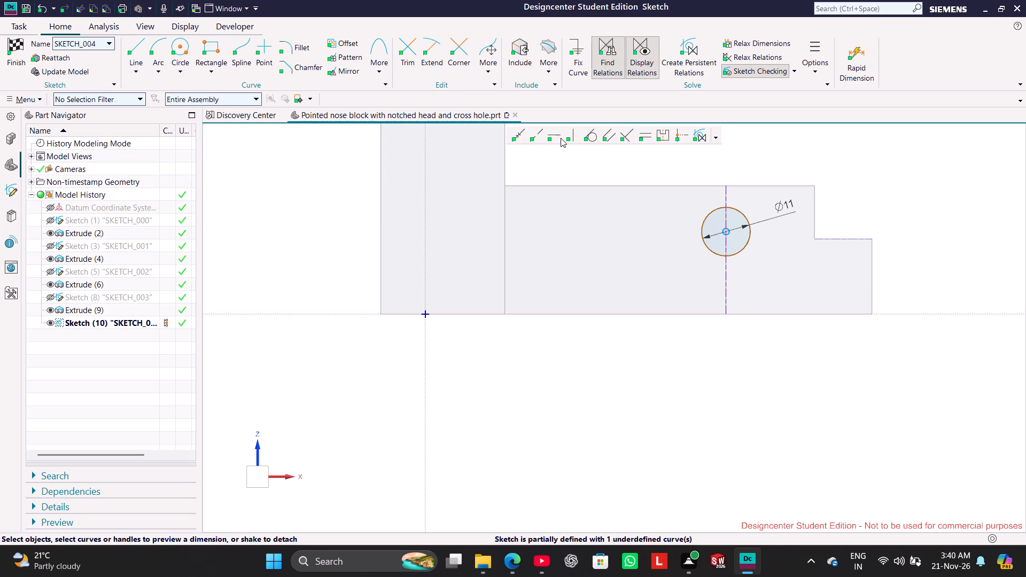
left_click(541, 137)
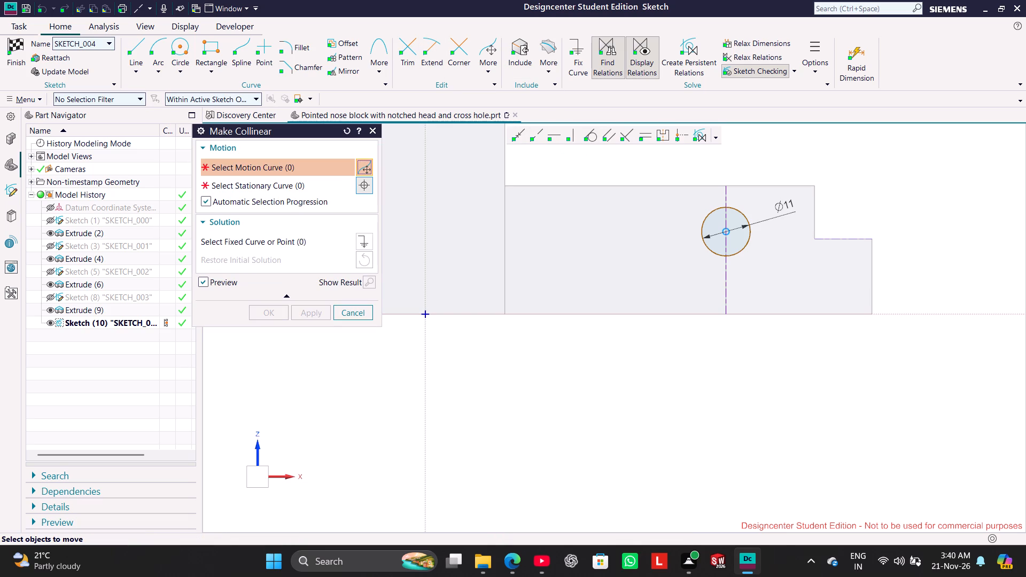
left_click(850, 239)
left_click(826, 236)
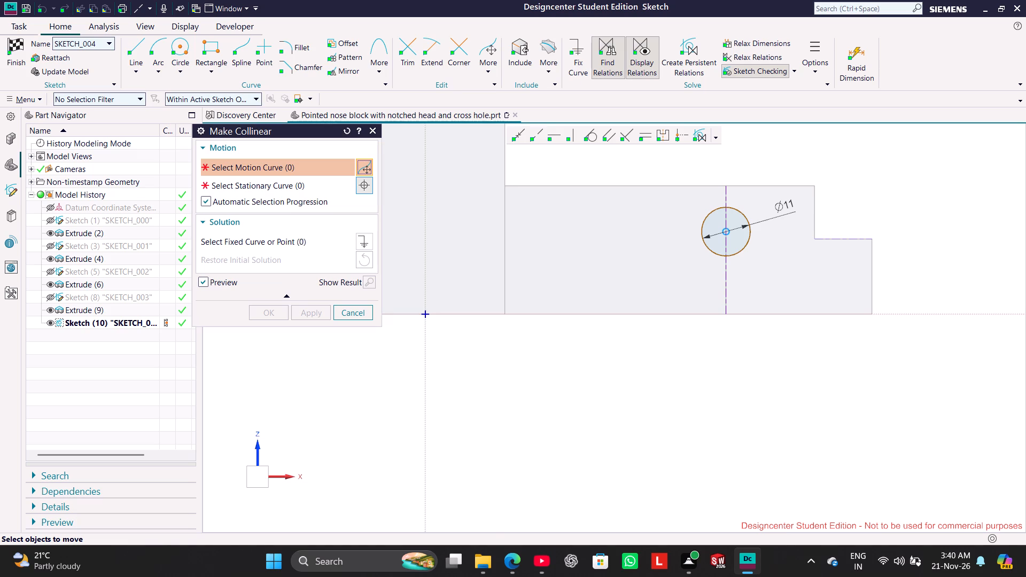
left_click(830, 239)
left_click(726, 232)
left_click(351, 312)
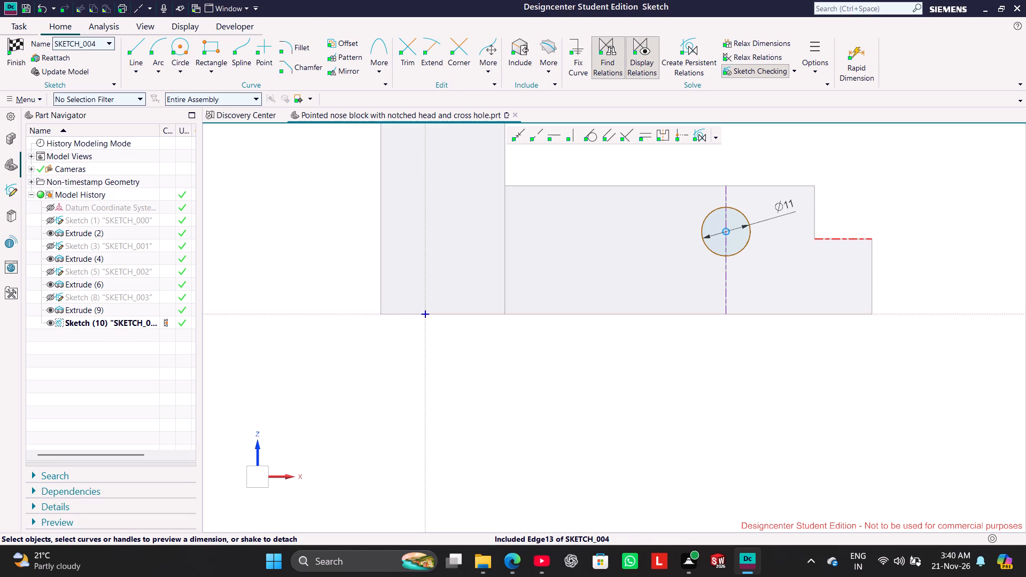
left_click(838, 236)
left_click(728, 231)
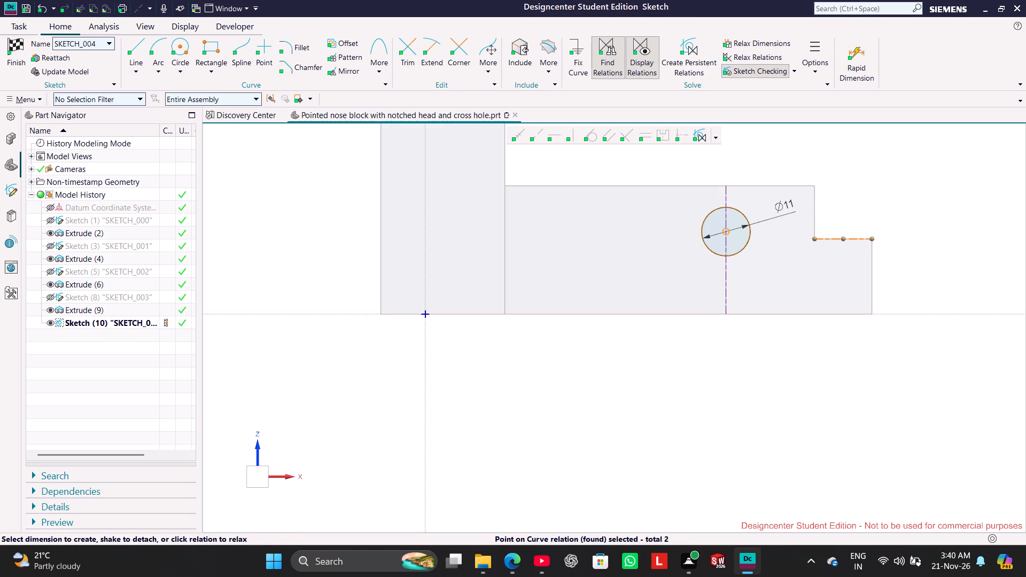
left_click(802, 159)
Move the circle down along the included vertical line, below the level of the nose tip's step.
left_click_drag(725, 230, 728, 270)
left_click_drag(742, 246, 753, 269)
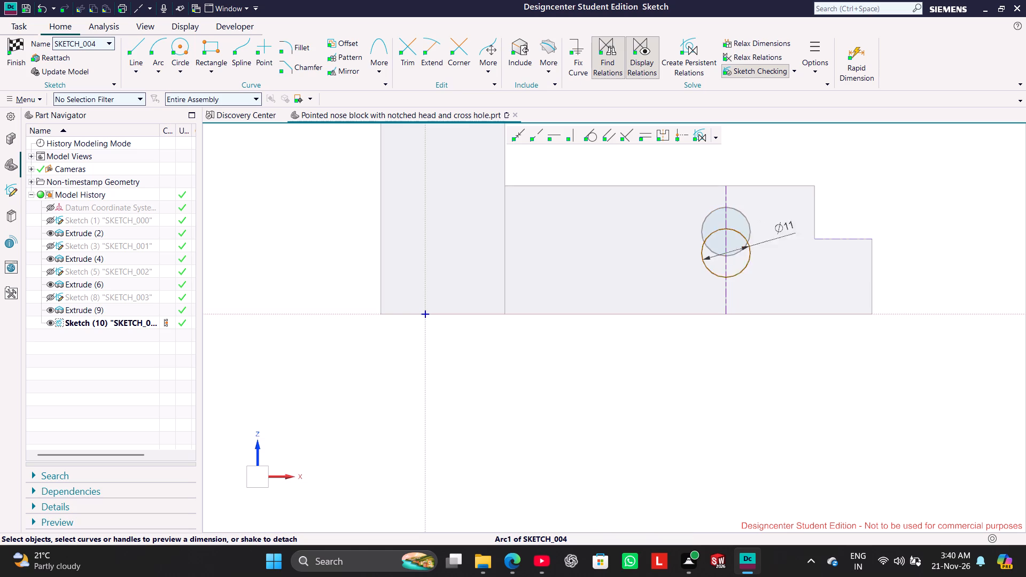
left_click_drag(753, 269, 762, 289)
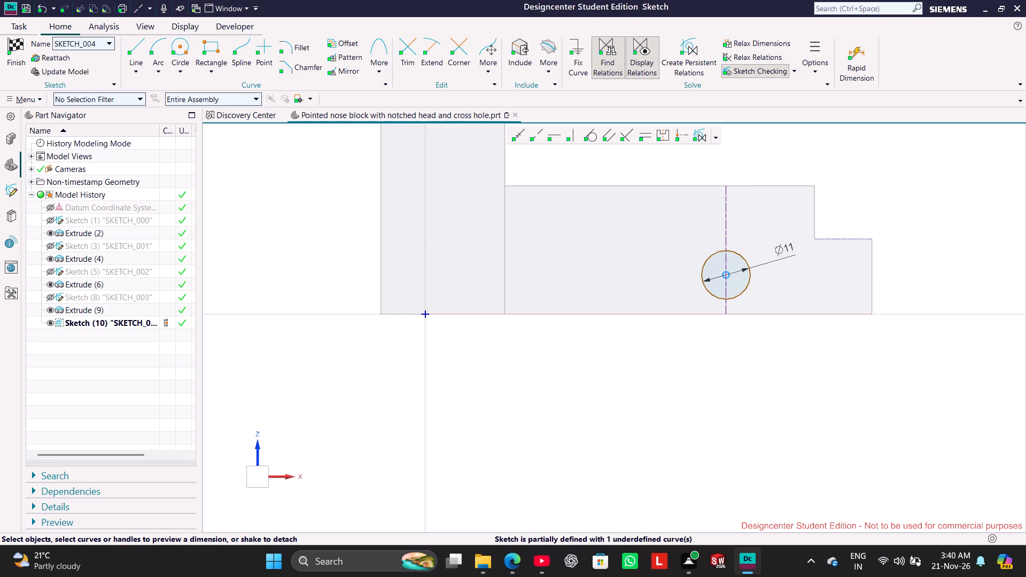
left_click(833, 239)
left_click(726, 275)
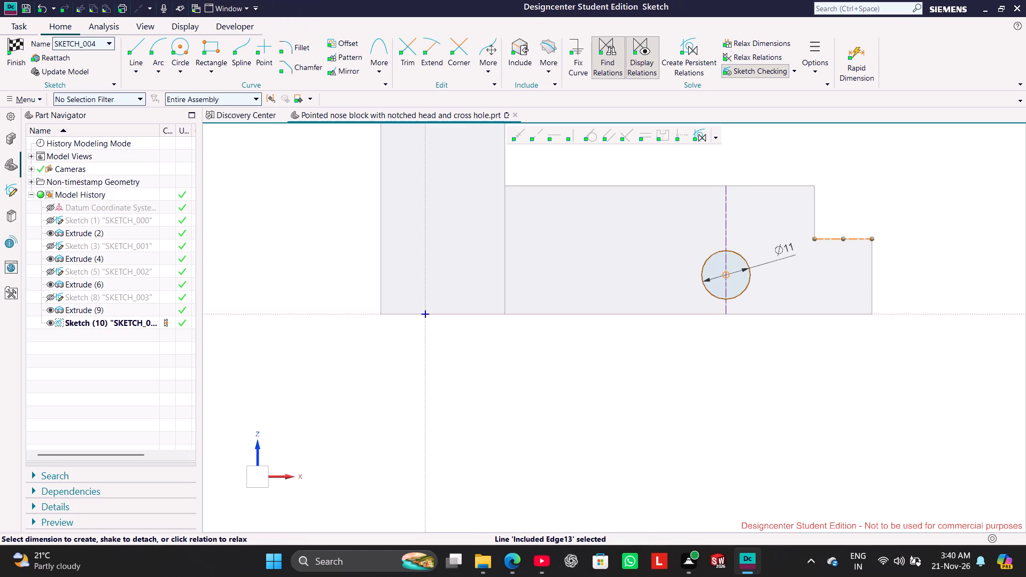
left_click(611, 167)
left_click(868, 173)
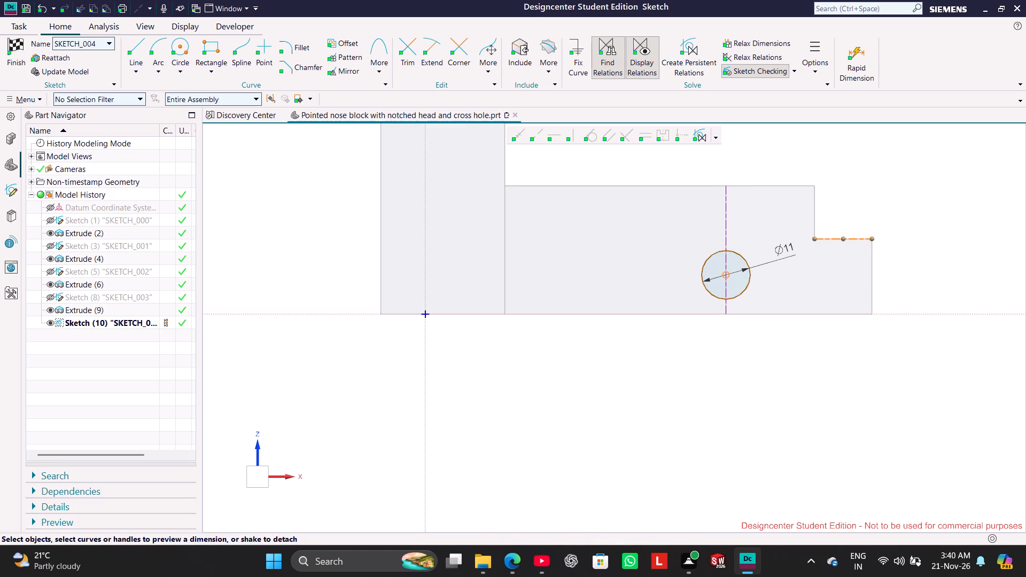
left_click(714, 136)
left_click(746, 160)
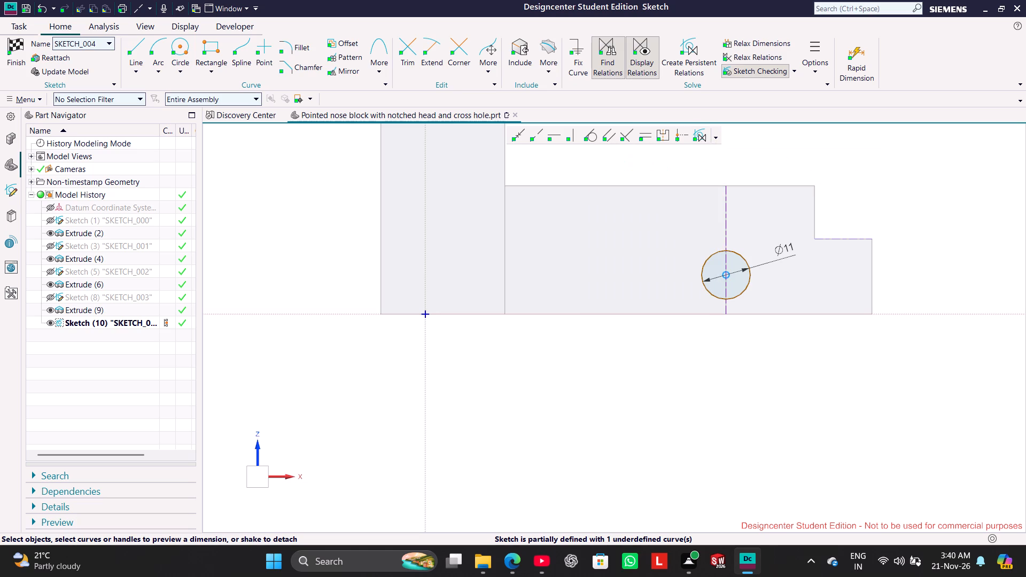
Make the circle's centre coincident with the included horizontal step line and finish the sketch.
left_click(521, 138)
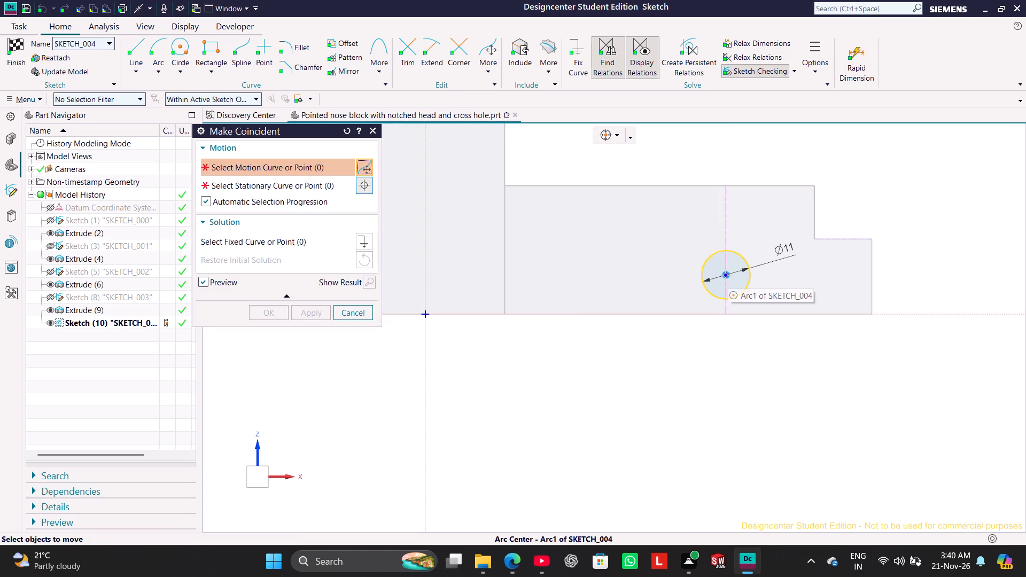
left_click(727, 276)
left_click(835, 237)
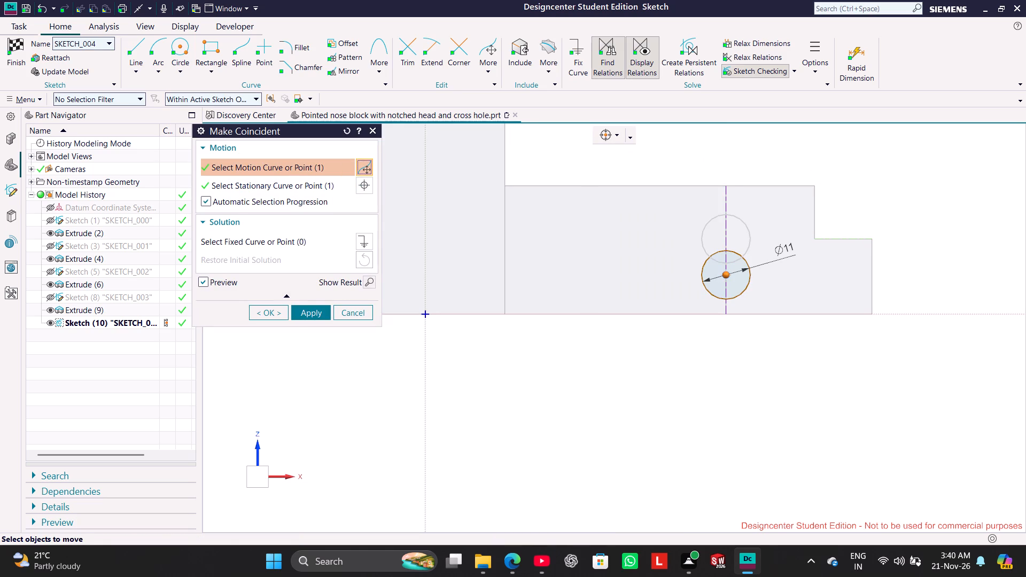
left_click(311, 313)
left_click(357, 314)
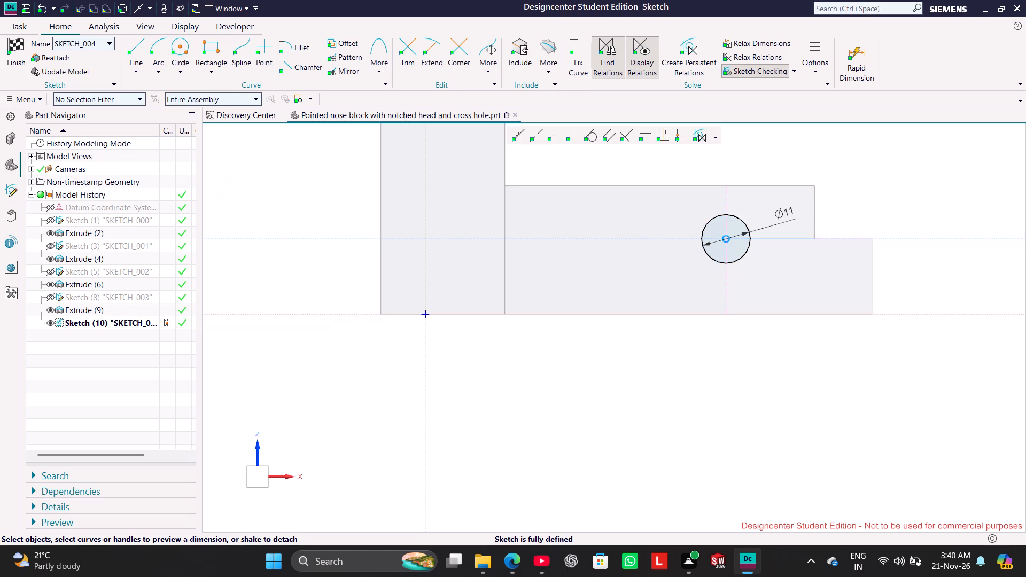
left_click(11, 55)
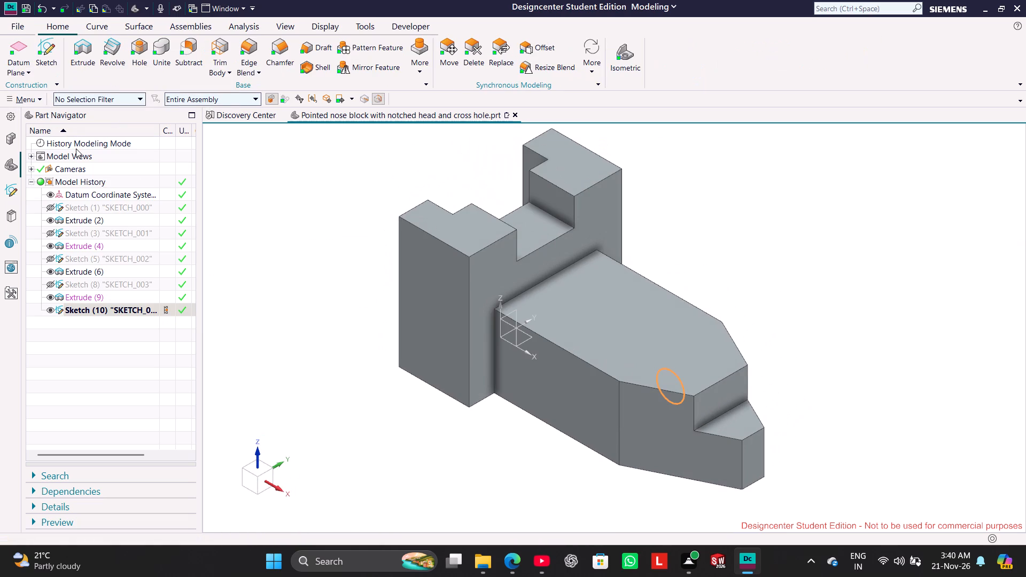
Extrude the 11 mm circle sketch as a symmetric subtract cut 60 mm wide through the nose block.
right_click(114, 310)
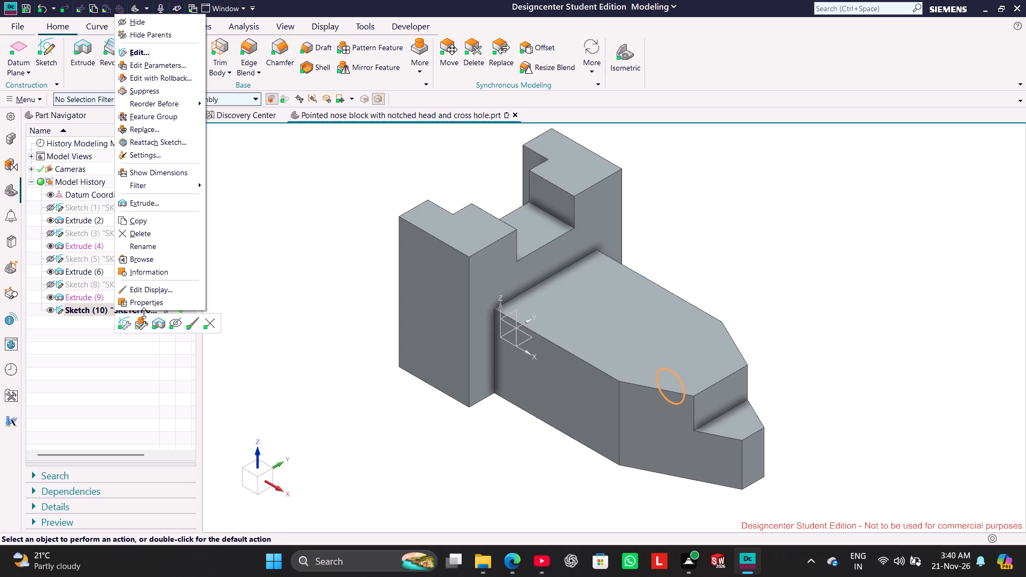
left_click(158, 326)
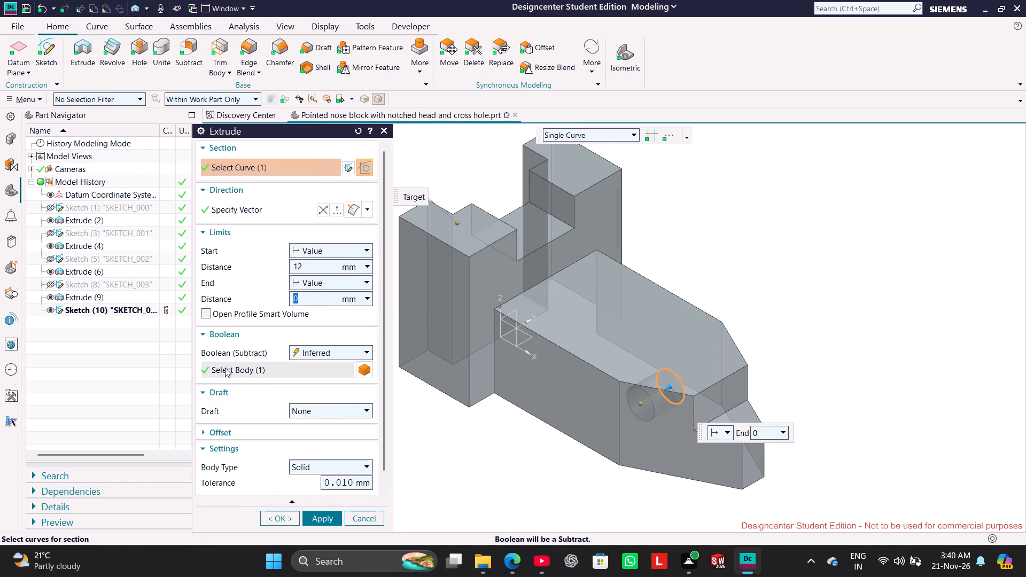
left_click(342, 253)
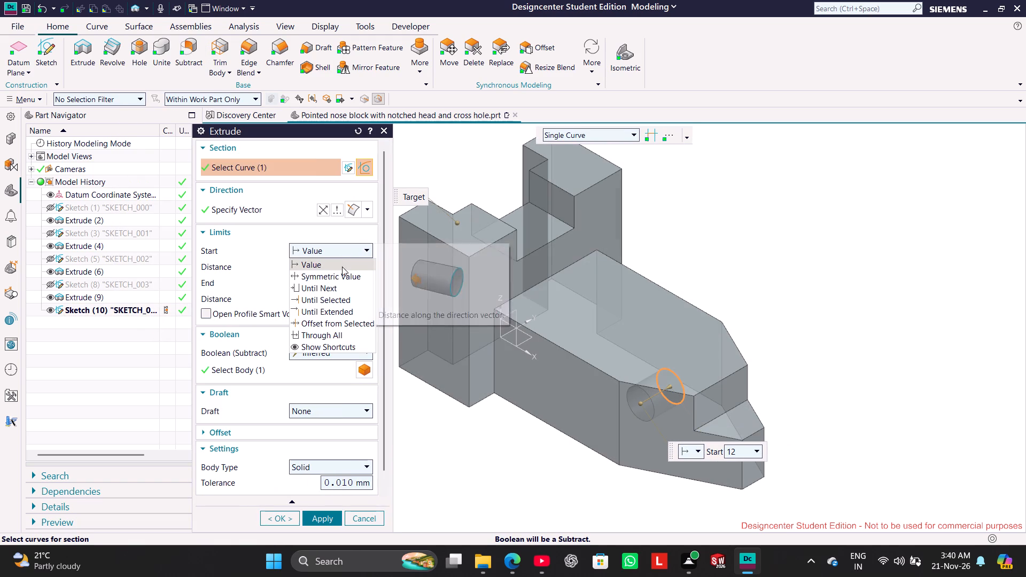
left_click(345, 275)
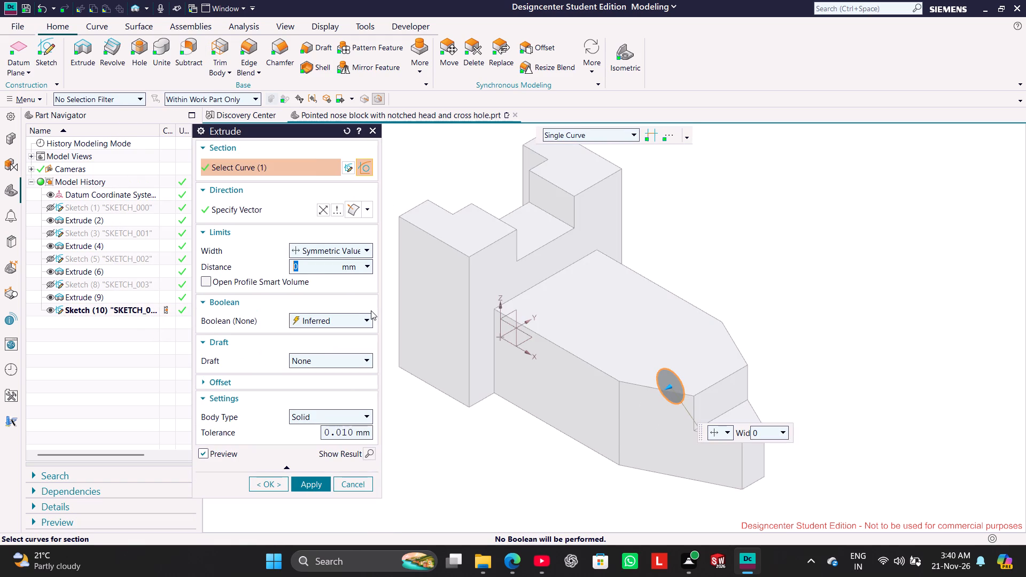
type("20")
key("Return")
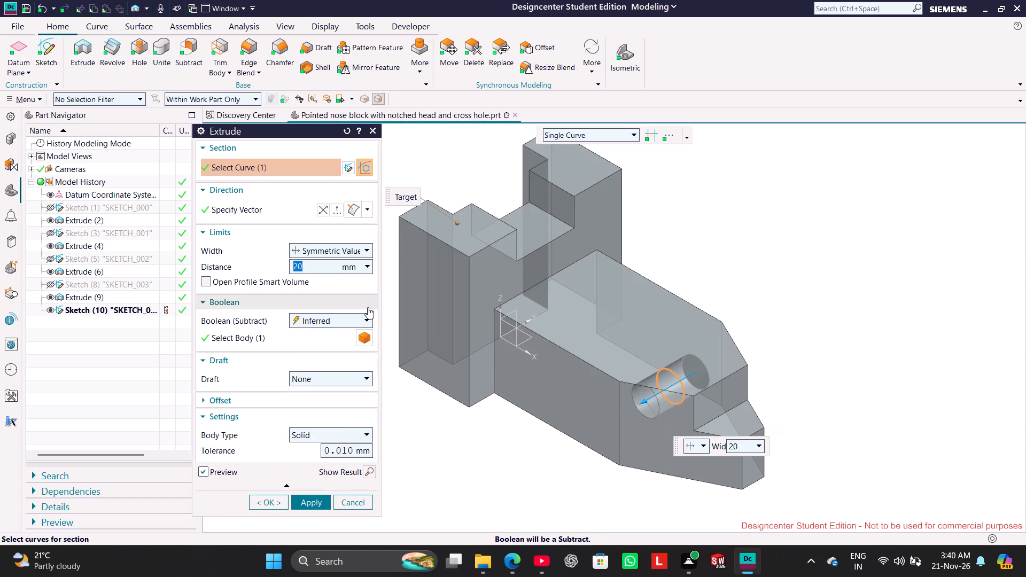
type("30")
key("Return")
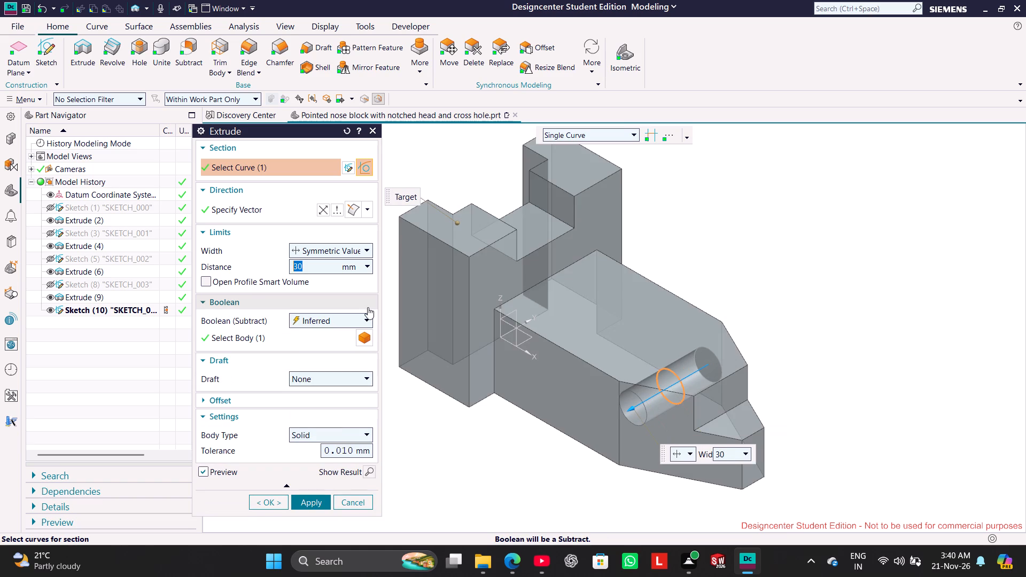
type("40")
key("Return")
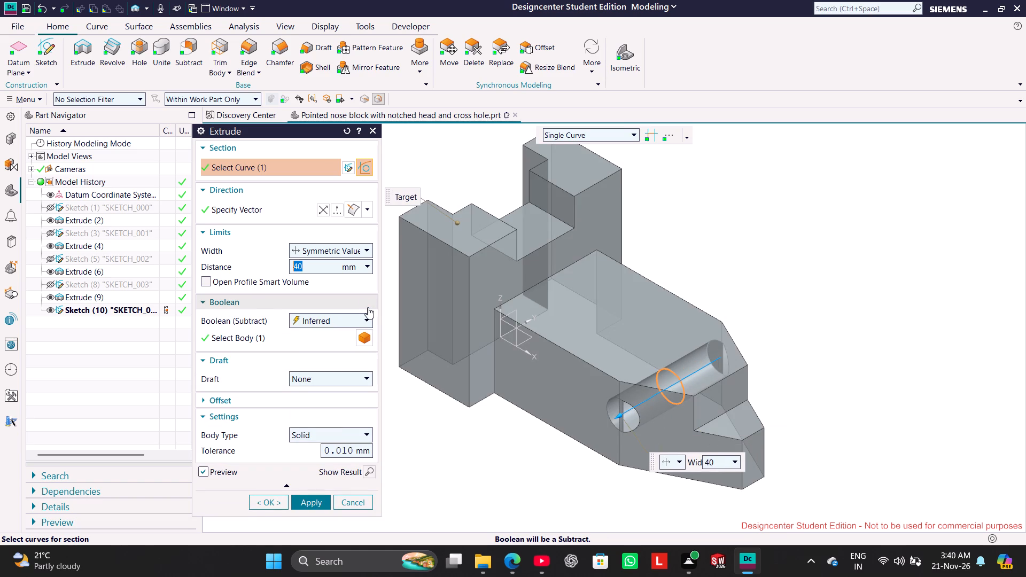
type("50")
key("Return")
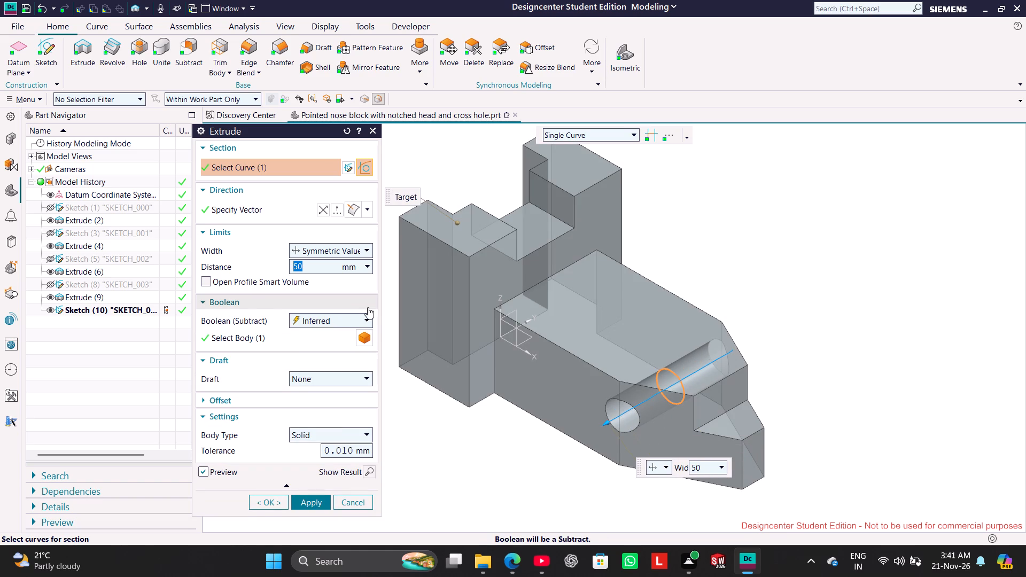
type("60")
key("Return")
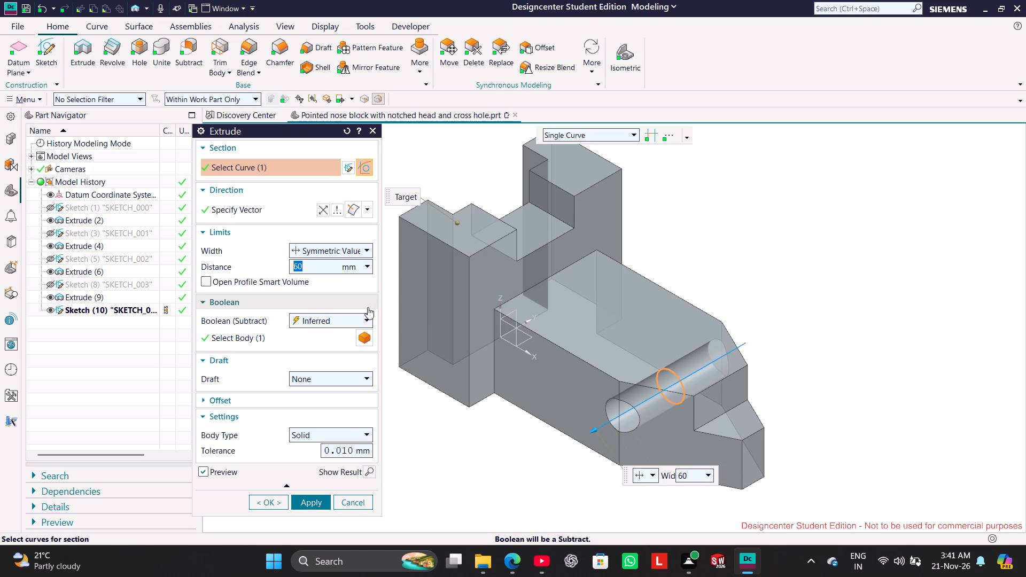
key("5")
type("80")
key("Return")
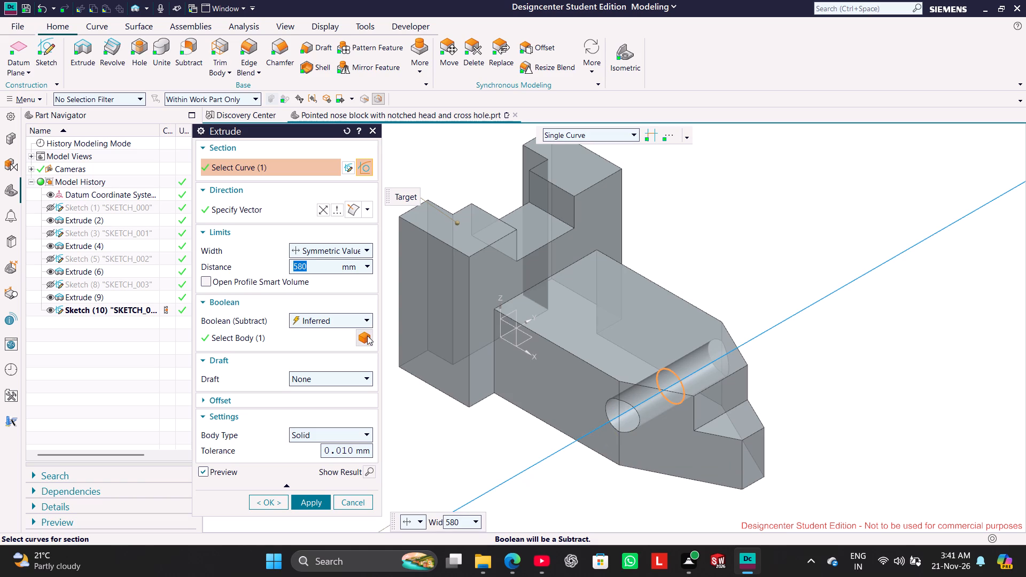
type("50")
key("Return")
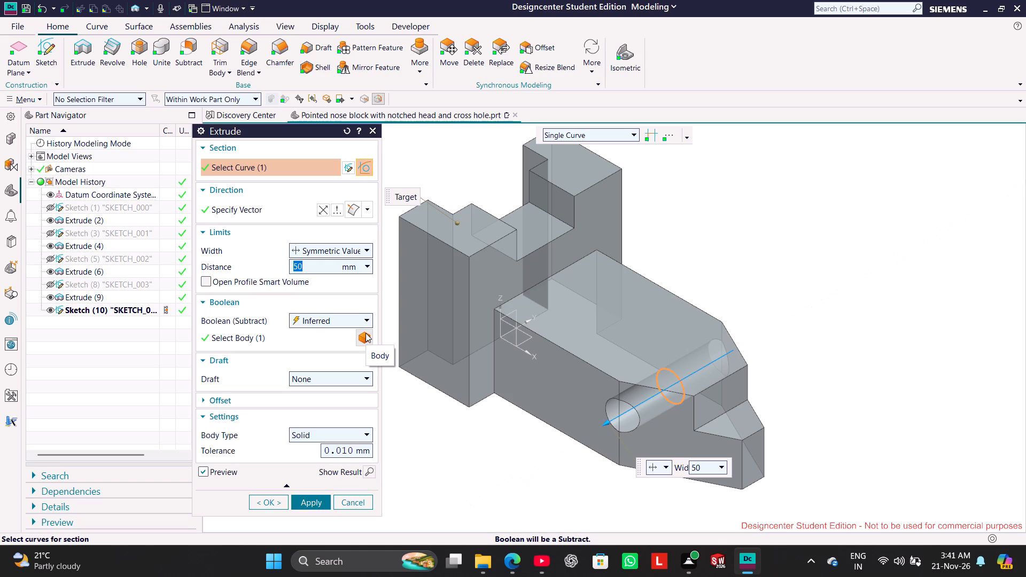
type("60")
key("Return")
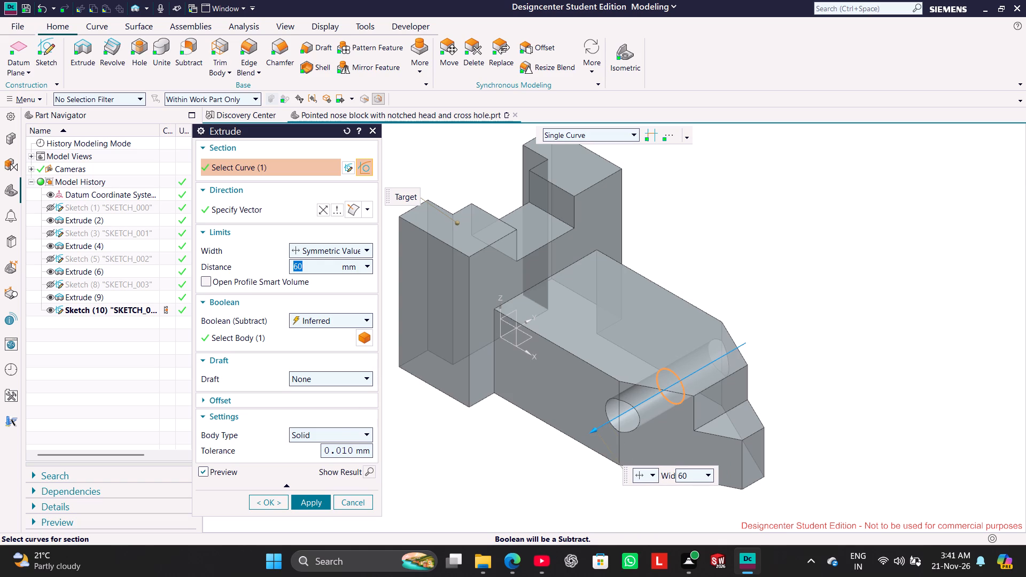
left_click(314, 508)
left_click(349, 503)
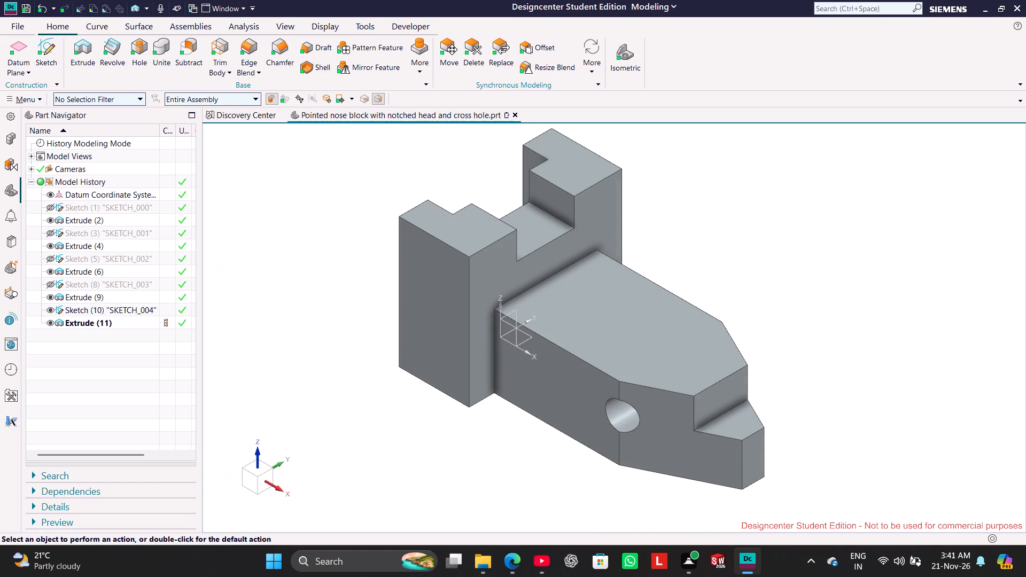
Examine the block from the rear and underside, checking the notched head and the pointed nose outline.
left_click(622, 71)
middle_click_drag(294, 209, 375, 264)
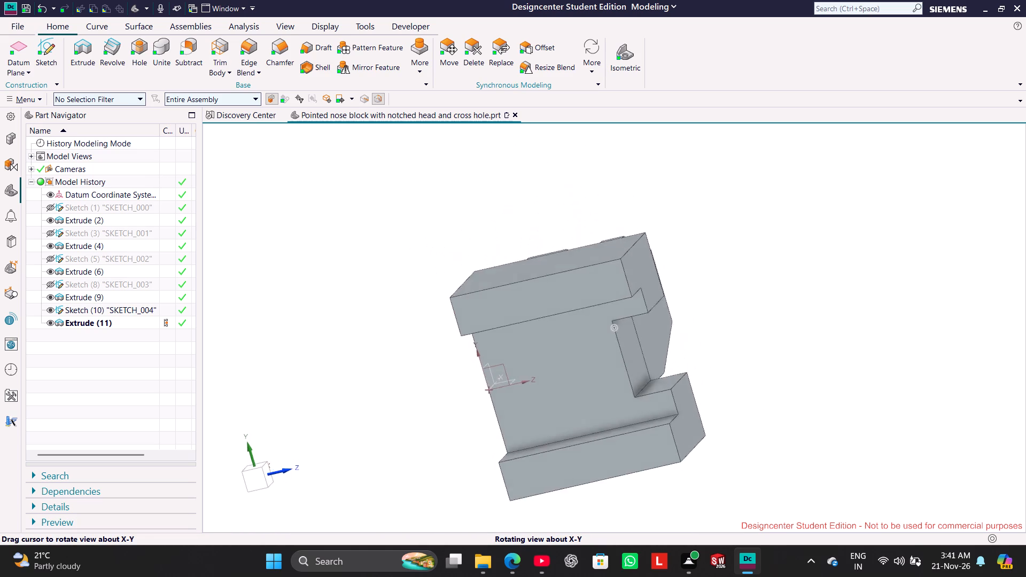
middle_click_drag(375, 264, 377, 264)
left_click(257, 476)
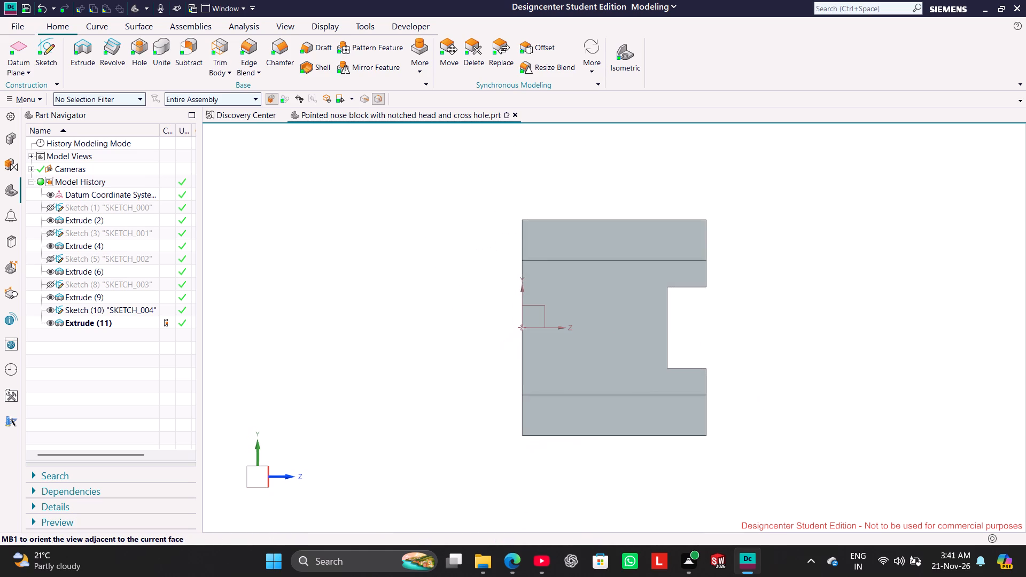
middle_click_drag(322, 448, 342, 432)
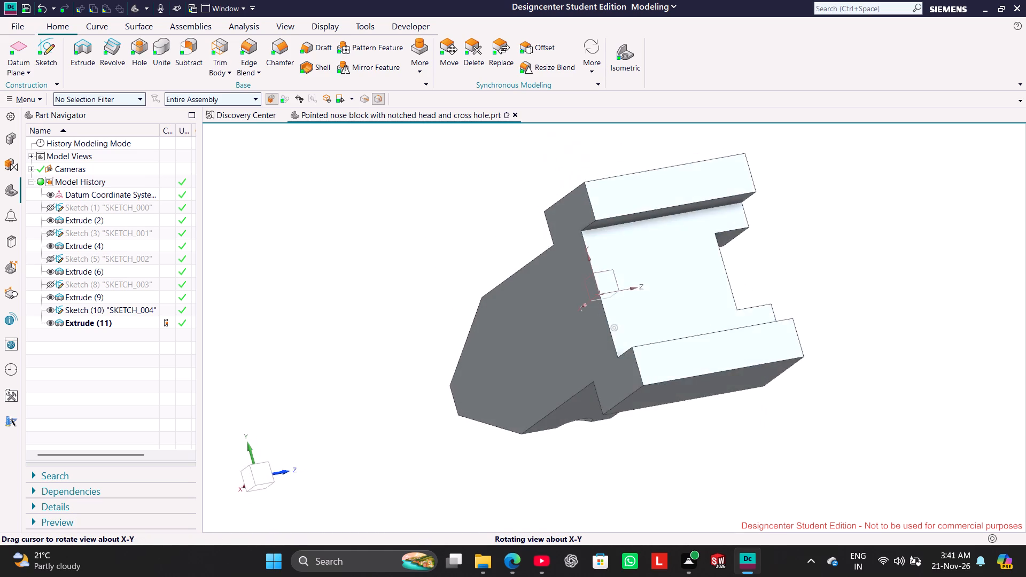
middle_click_drag(342, 432, 342, 434)
middle_click_drag(355, 492, 372, 487)
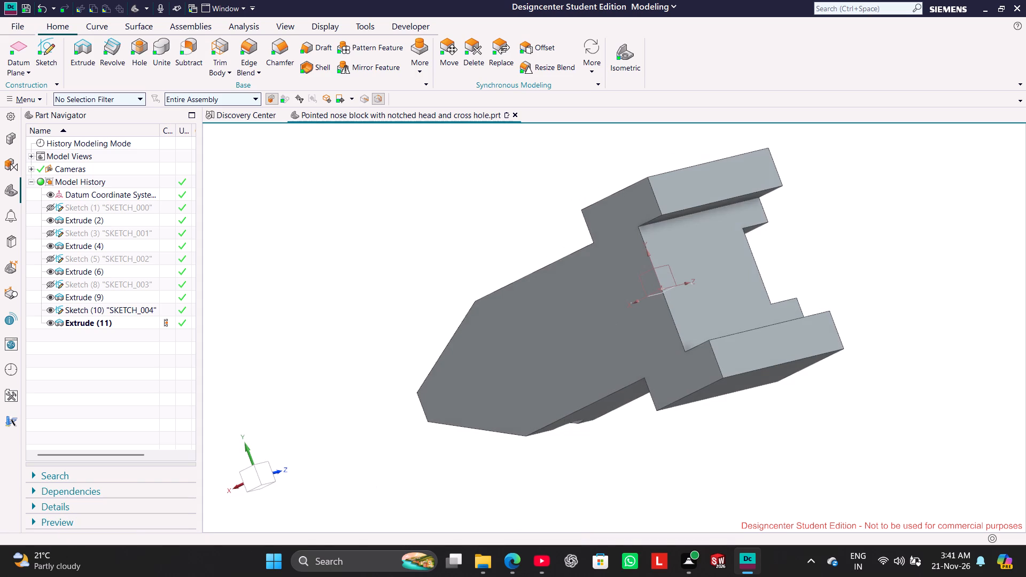
left_click(246, 482)
middle_click_drag(279, 478, 253, 476)
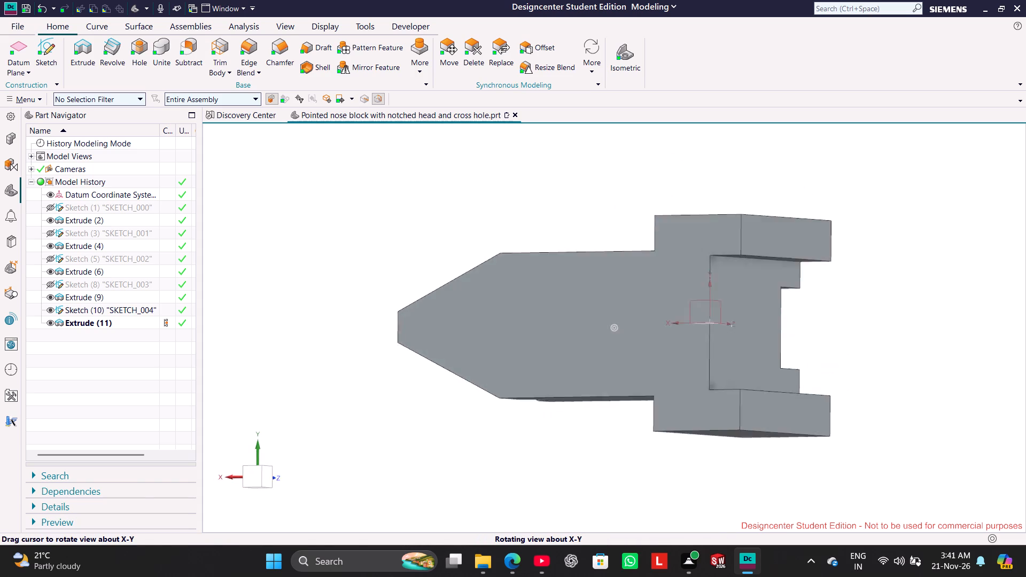
middle_click_drag(253, 476, 235, 472)
left_click(261, 474)
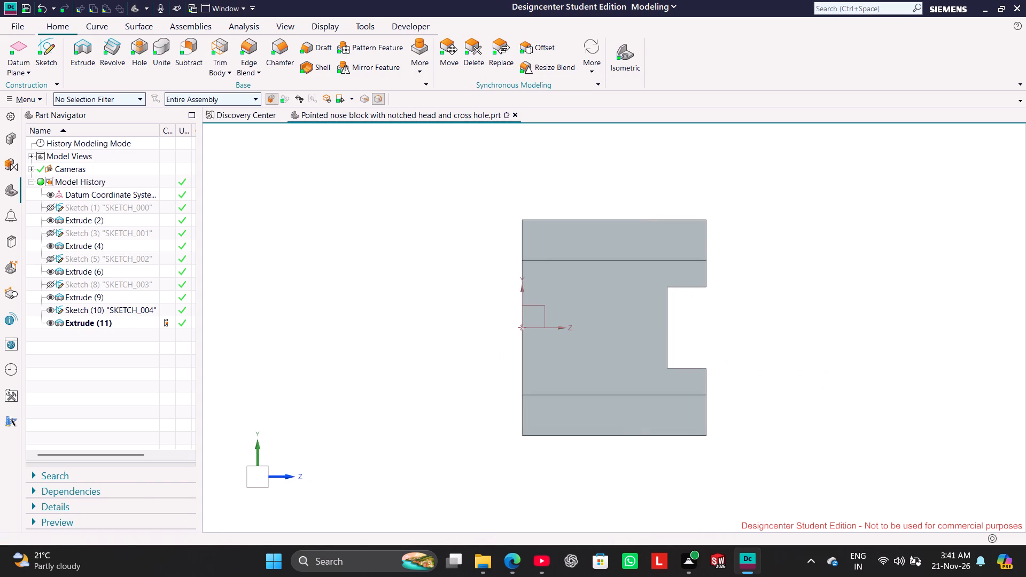
middle_click_drag(777, 372, 818, 397)
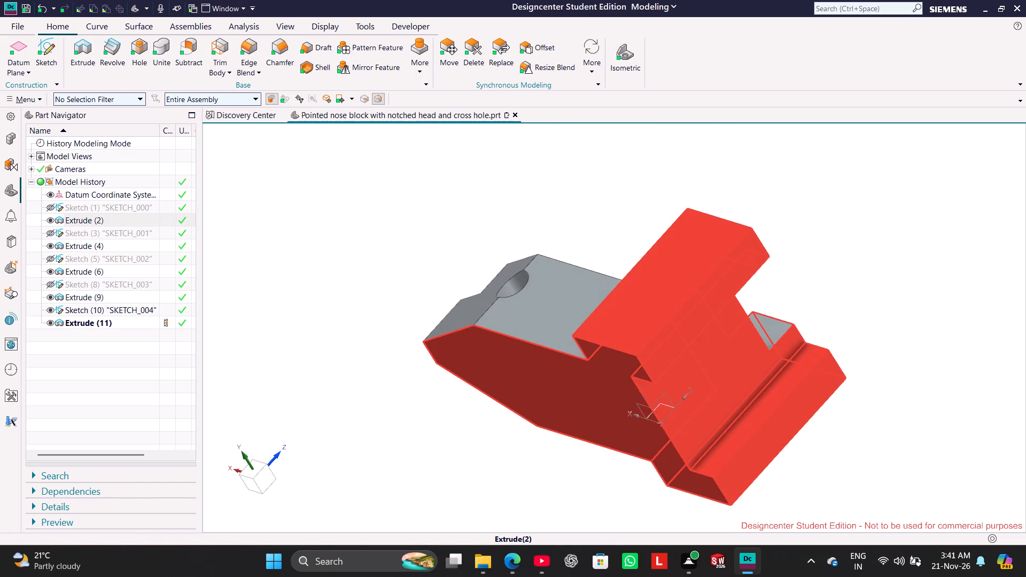
middle_click_drag(866, 228, 829, 222)
middle_click_drag(857, 351, 862, 337)
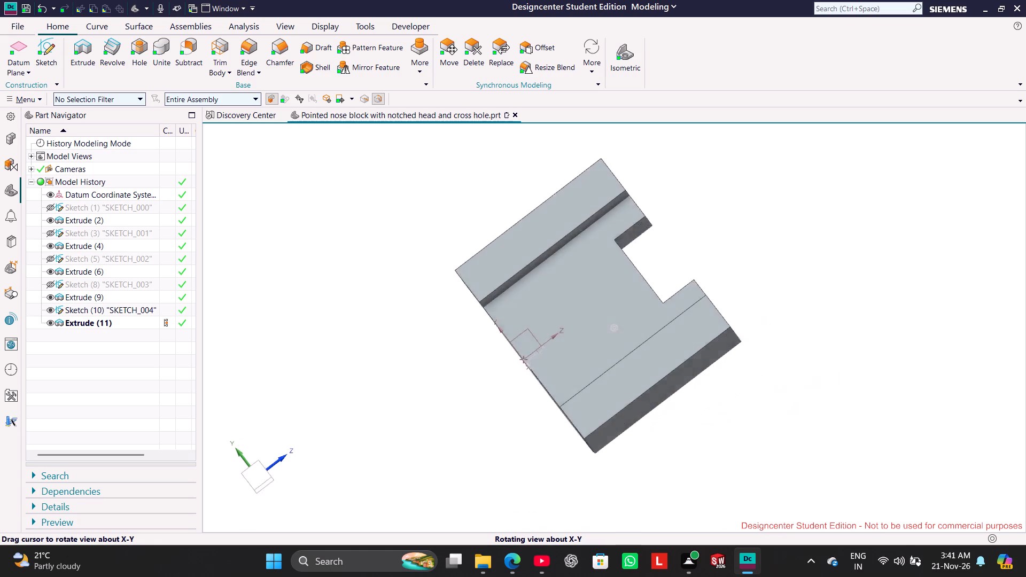
middle_click_drag(862, 337, 877, 348)
middle_click_drag(843, 296, 844, 282)
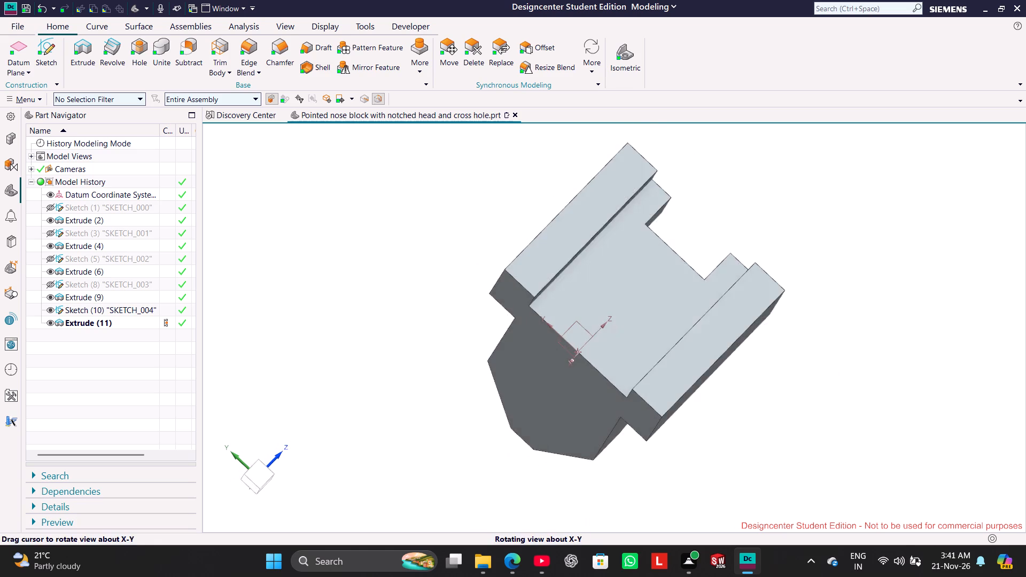
middle_click_drag(844, 282, 845, 279)
middle_click_drag(414, 267, 407, 291)
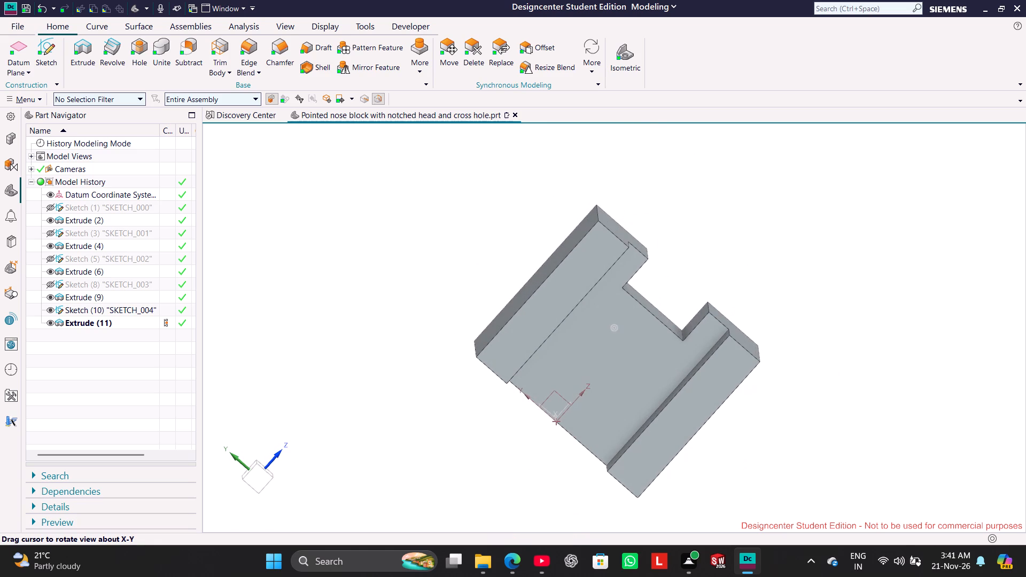
middle_click_drag(816, 339, 820, 314)
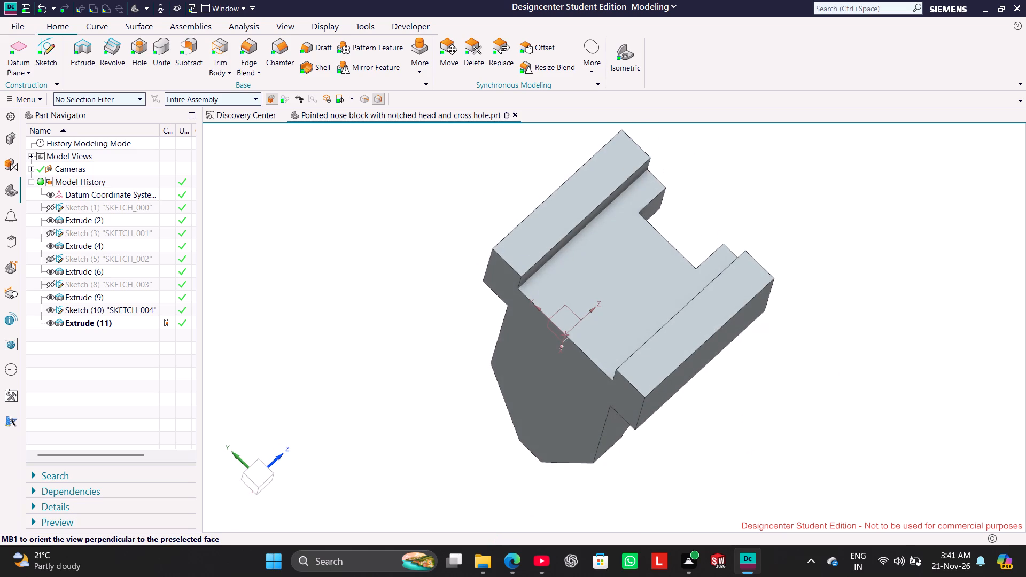
left_click(259, 480)
left_click(330, 308)
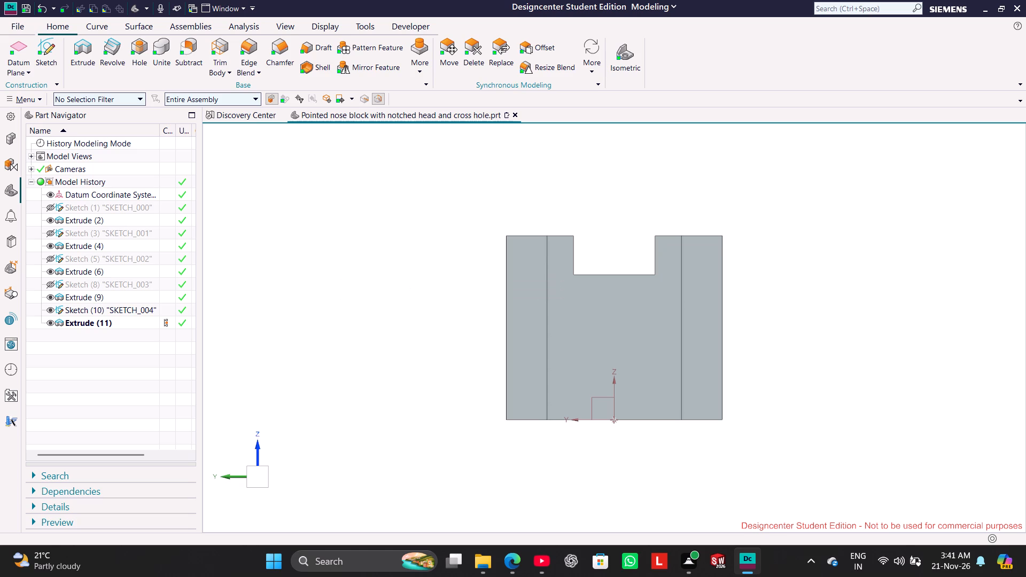
middle_click_drag(316, 408, 321, 447)
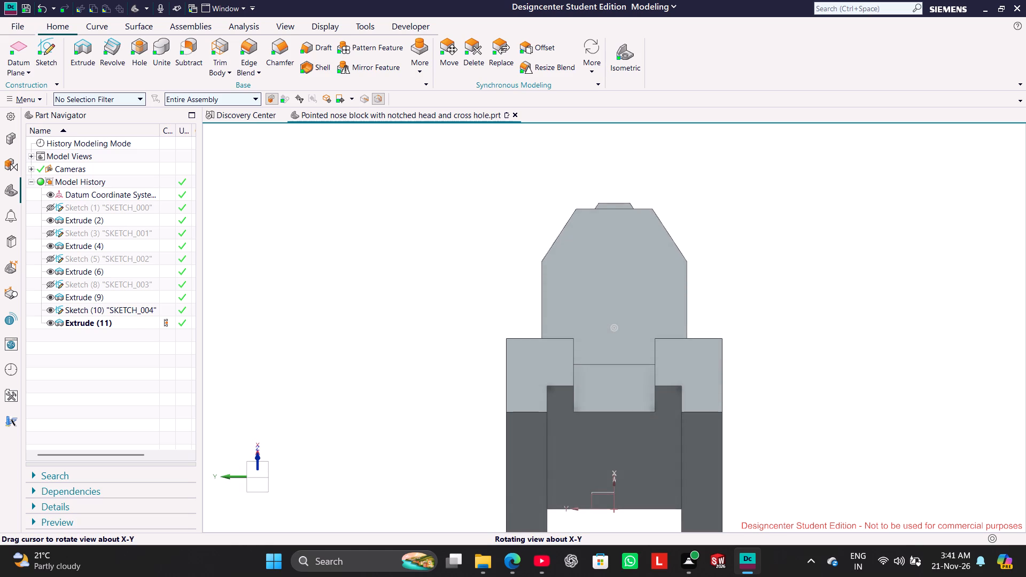
middle_click_drag(321, 447, 321, 443)
right_click(444, 290)
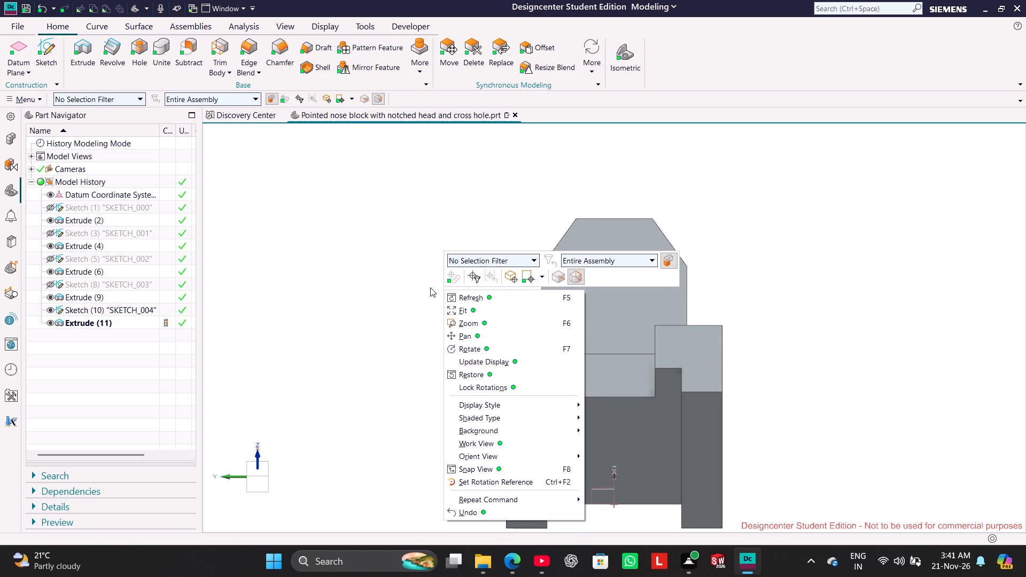
right_click_drag(394, 278, 356, 276)
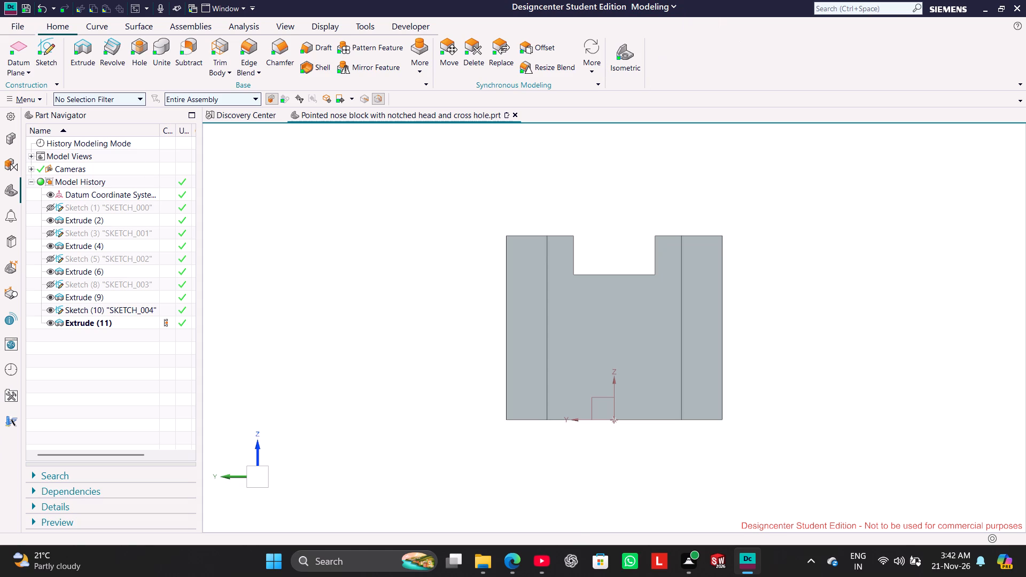
Examine the nose end and both cross hole openings in the straight front view, and return to the isometric view.
middle_click_drag(789, 297, 648, 297)
left_click(405, 307)
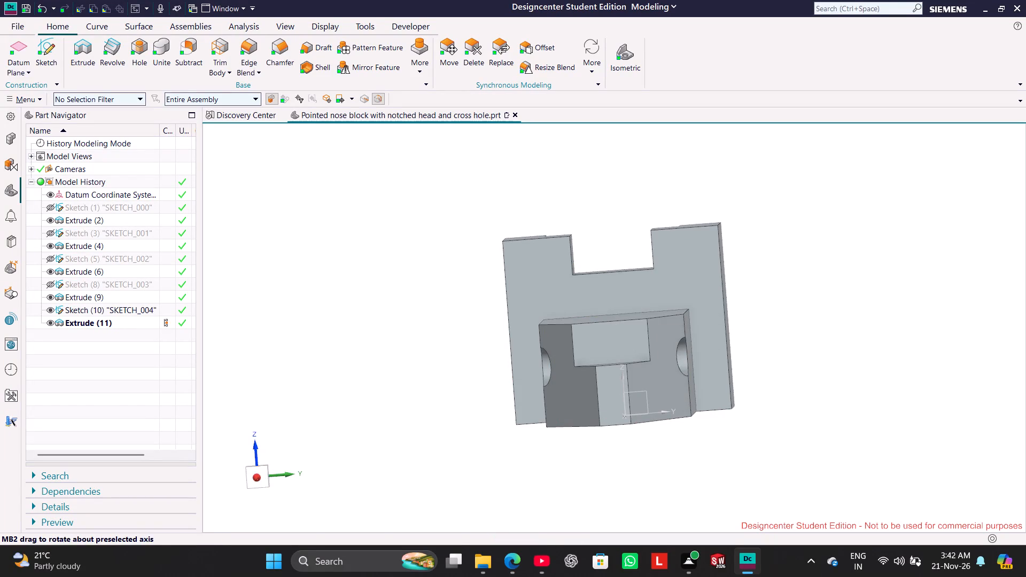
left_click(260, 485)
left_click(390, 331)
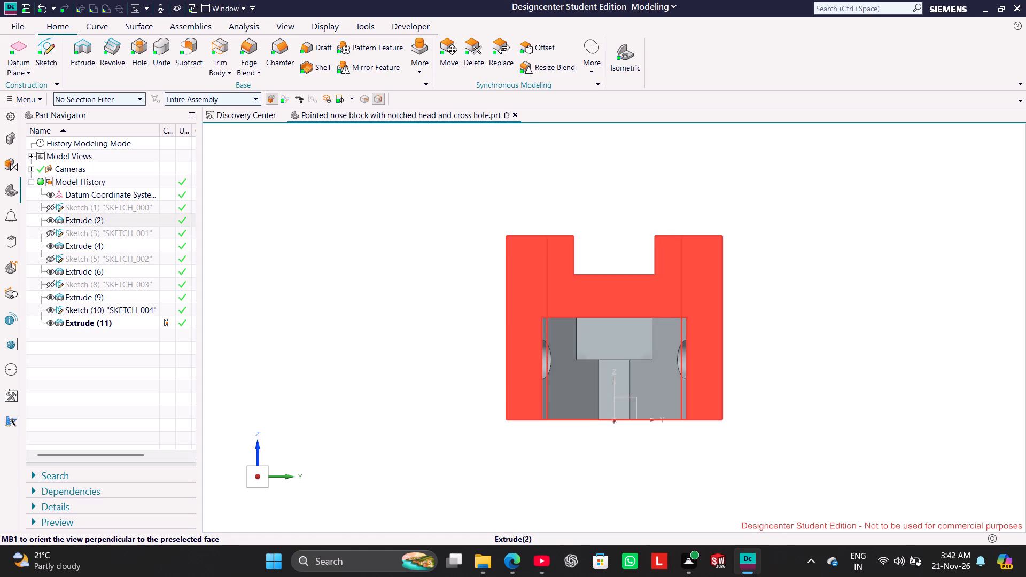
left_click(629, 65)
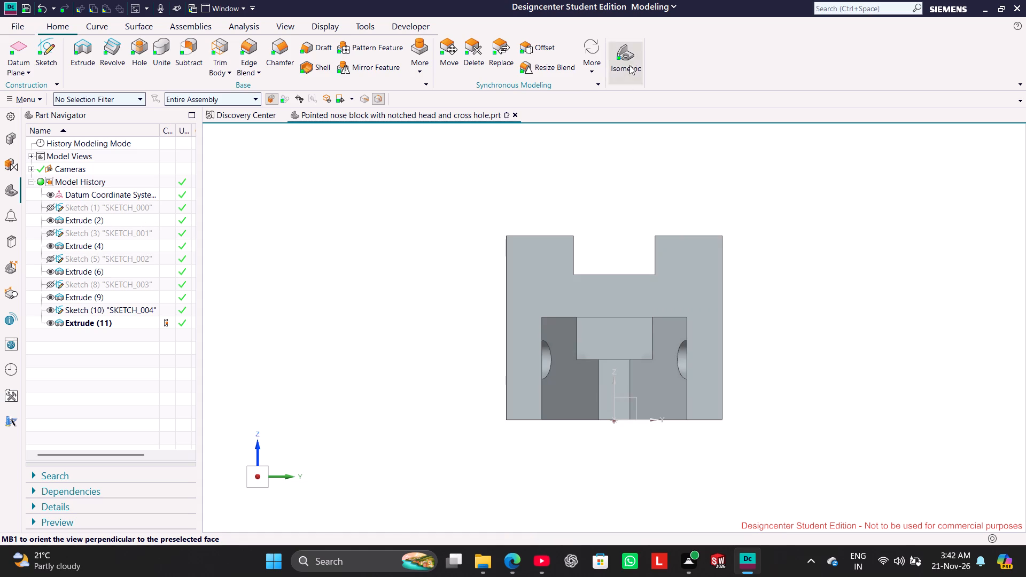
left_click(365, 181)
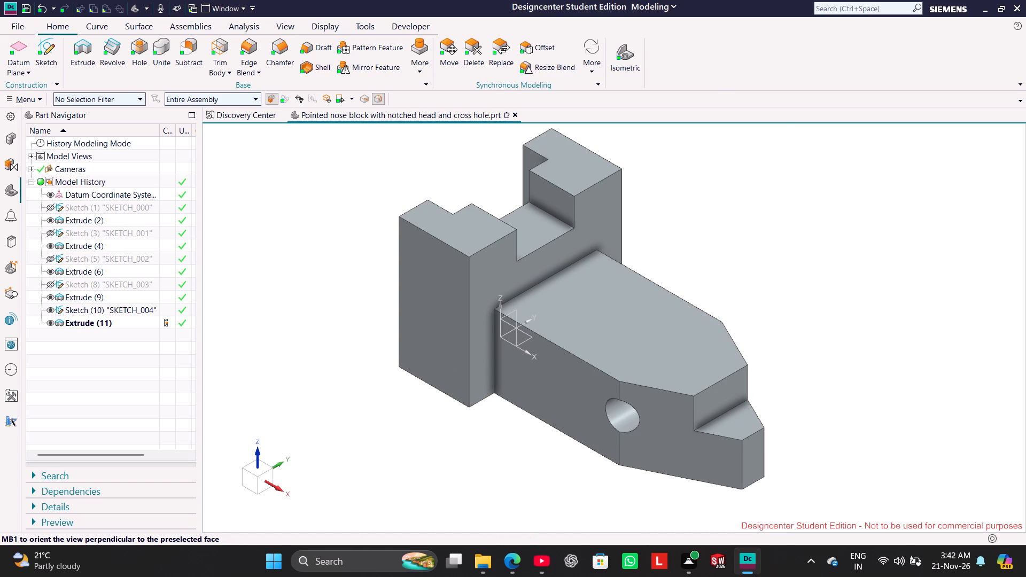
Hide the datum coordinate system so only the solid nose block is displayed with no reference axes.
left_click(45, 194)
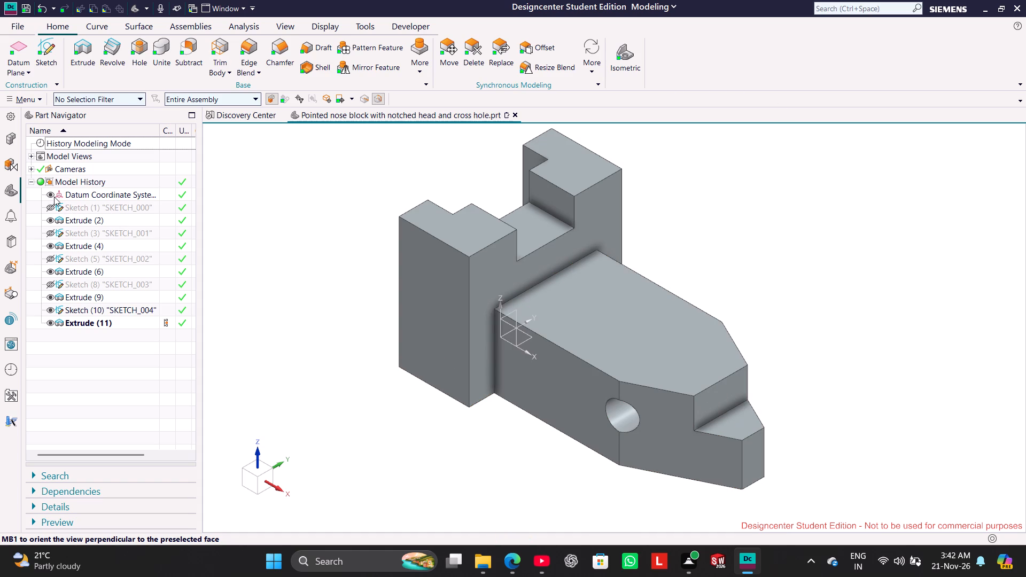
left_click(51, 196)
Stop the journal recording of the modelling session.
left_click(407, 26)
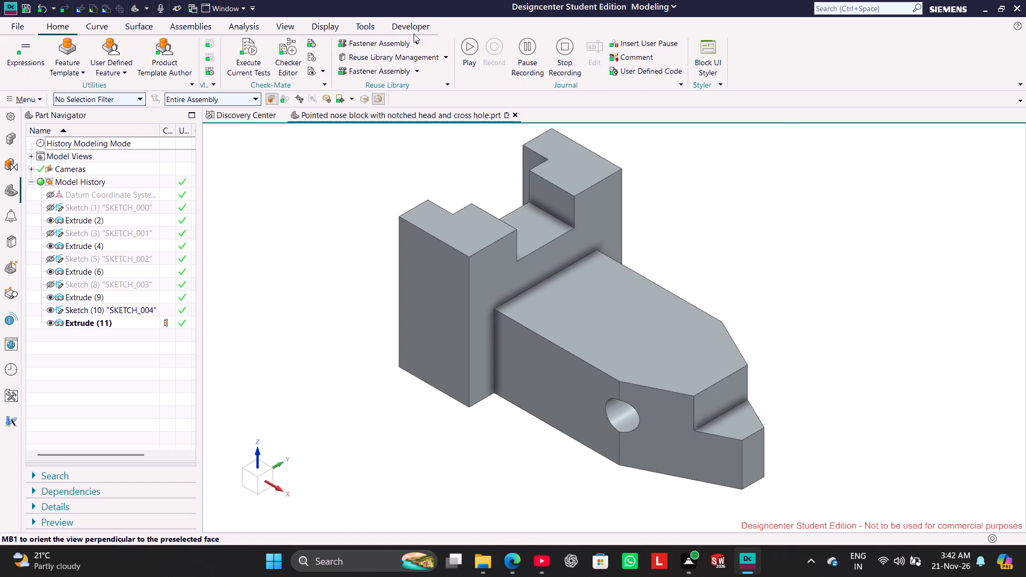
left_click(562, 52)
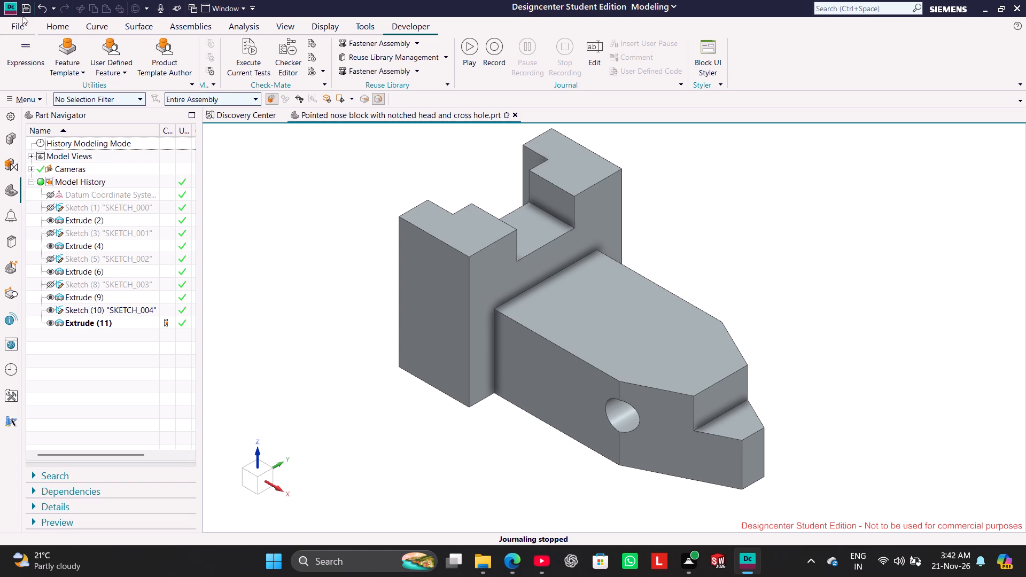
Save the pointed nose block part file.
left_click(52, 32)
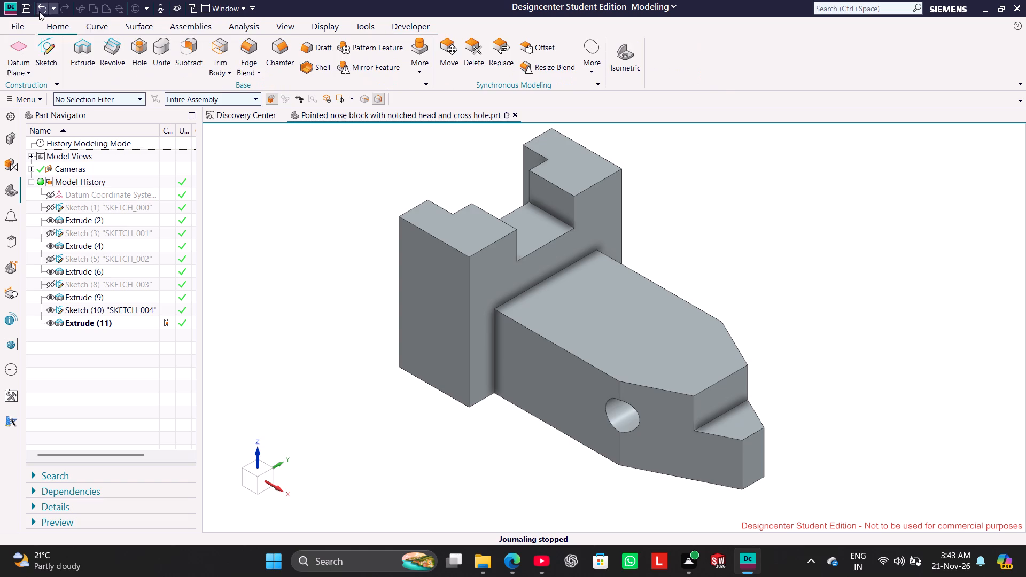
left_click(29, 6)
left_click(29, 6)
left_click(29, 6)
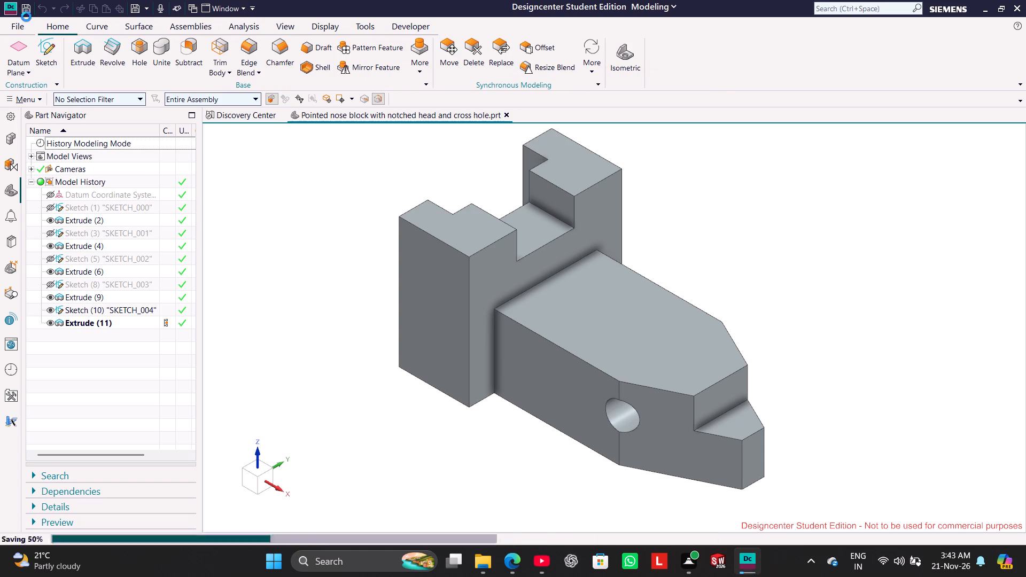
Print the isometric view to a PDF named "Pointed nose block with notched head and cross hole" in the Tasks Done folder.
left_click(24, 23)
left_click(37, 151)
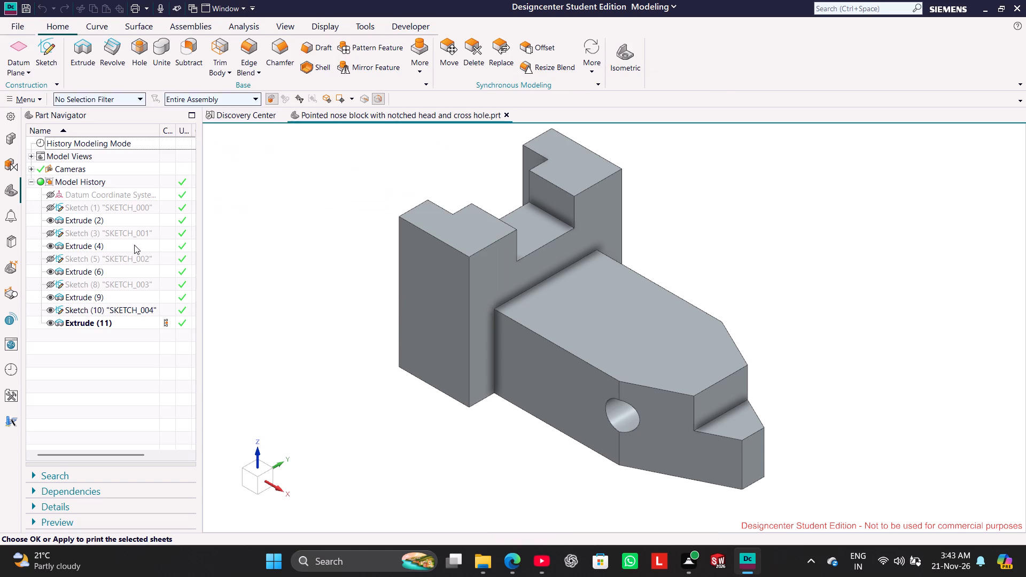
left_click(275, 521)
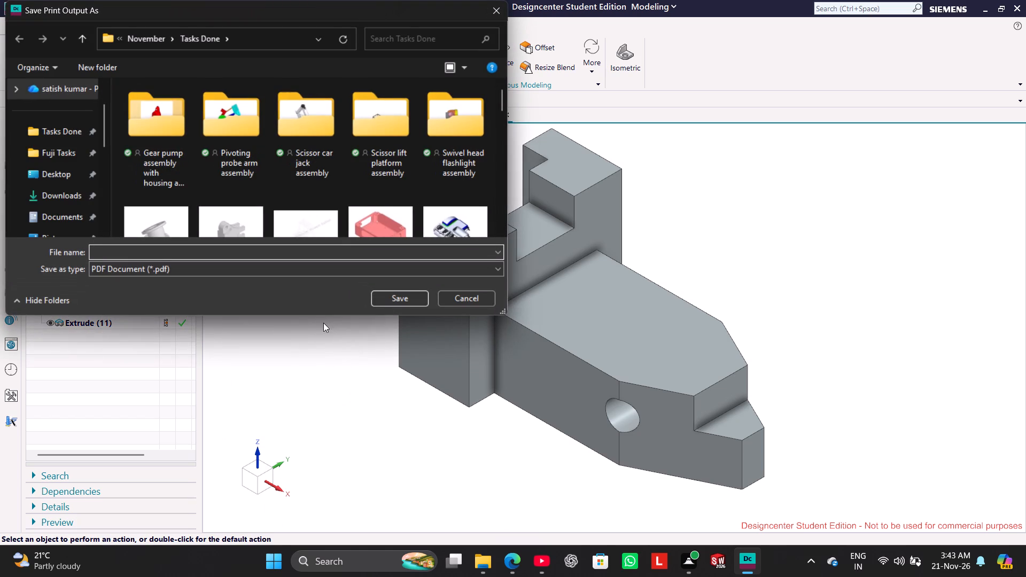
key("ctrl+v")
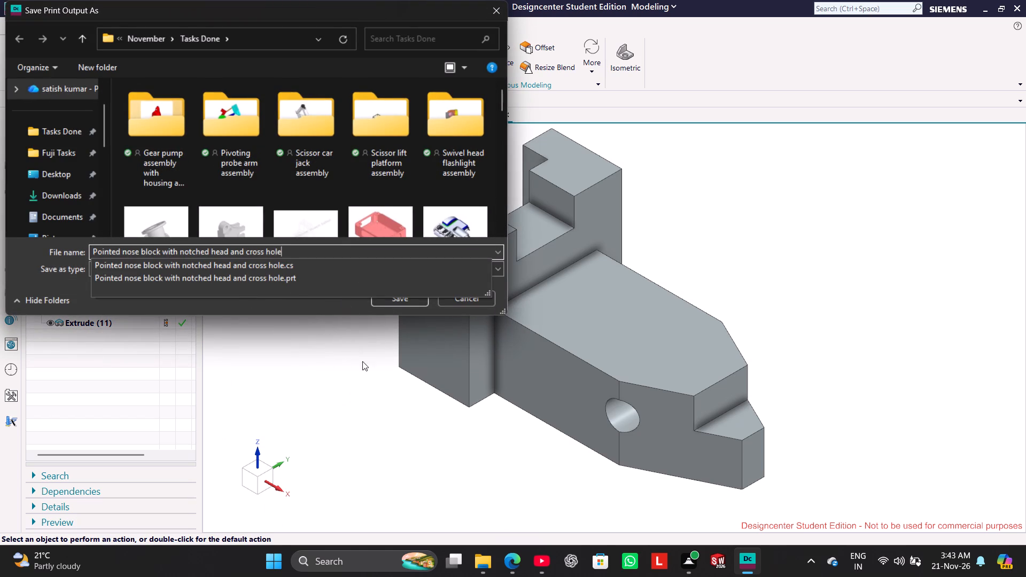
left_click(362, 374)
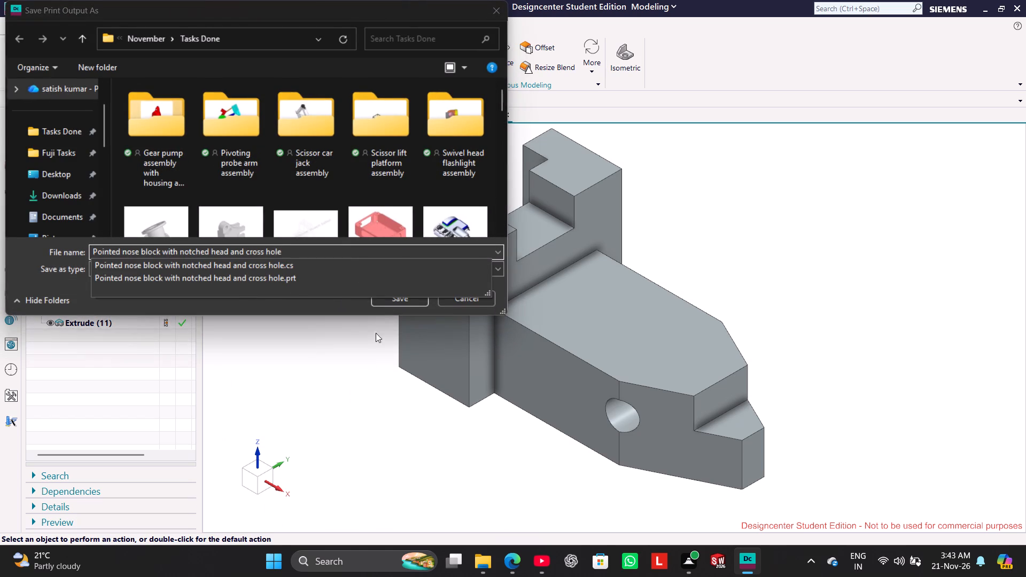
left_click(399, 301)
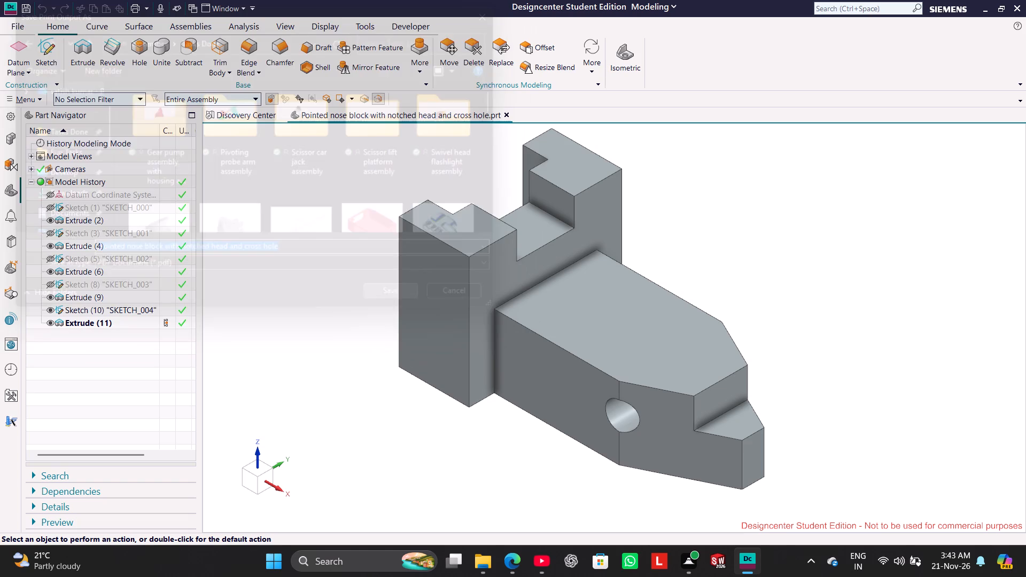
Close the pointed nose block part.
left_click(509, 114)
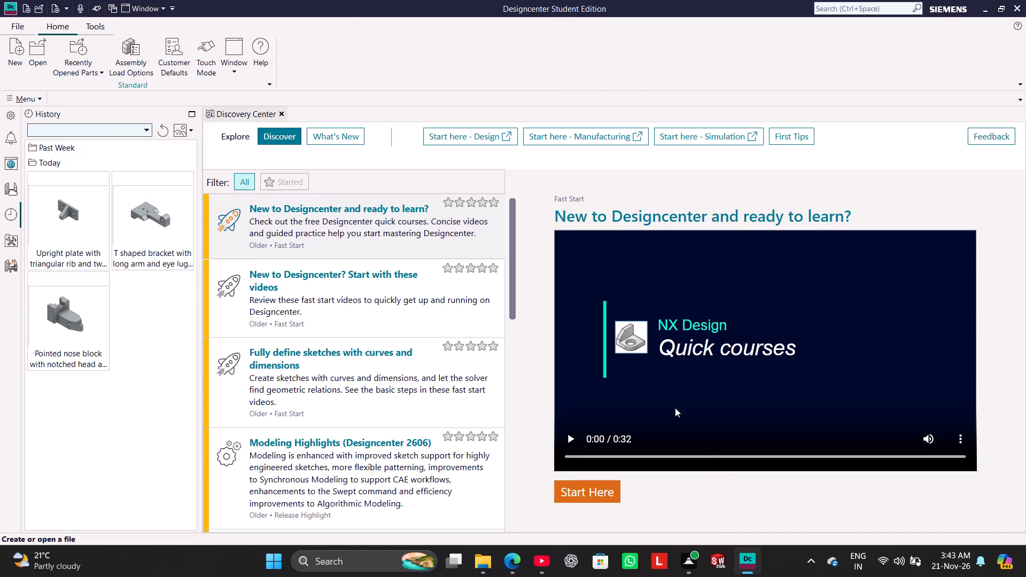